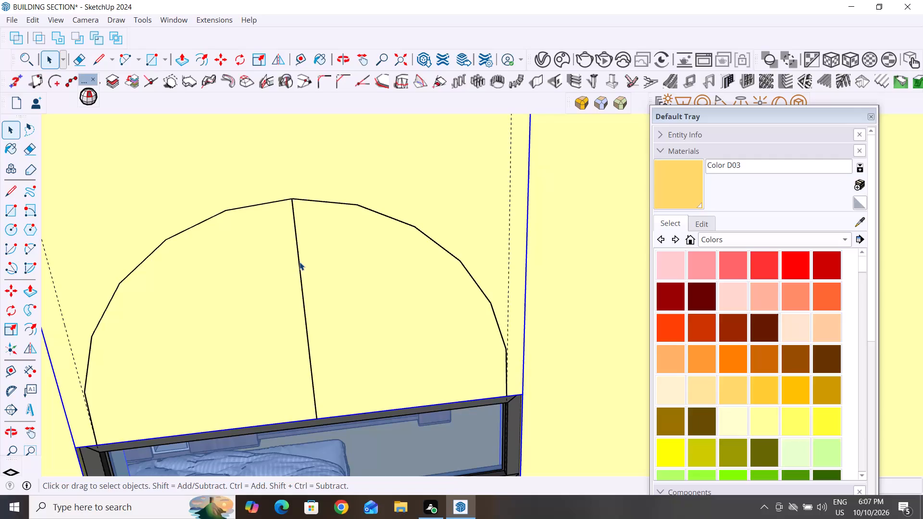
Delete the selected vertical centre line inside the arch above the window.
scroll(503, 256, "down", 5)
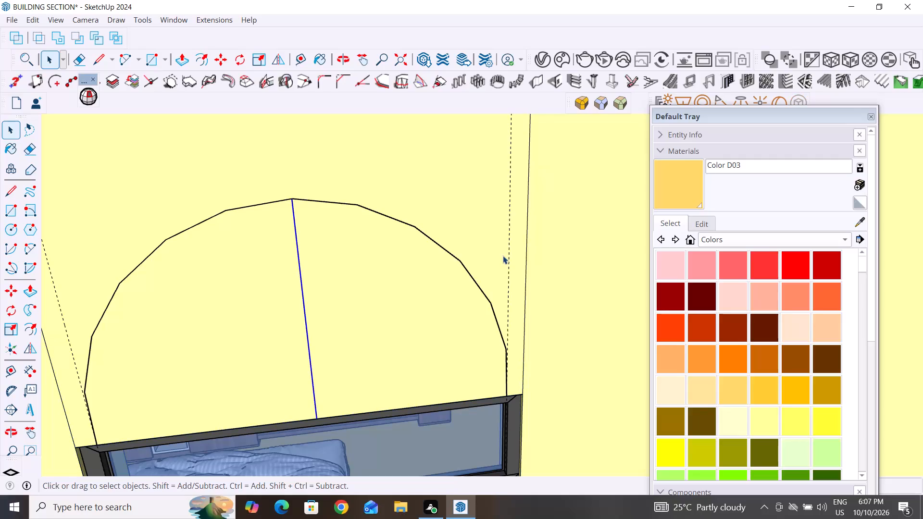
scroll(503, 256, "down", 3)
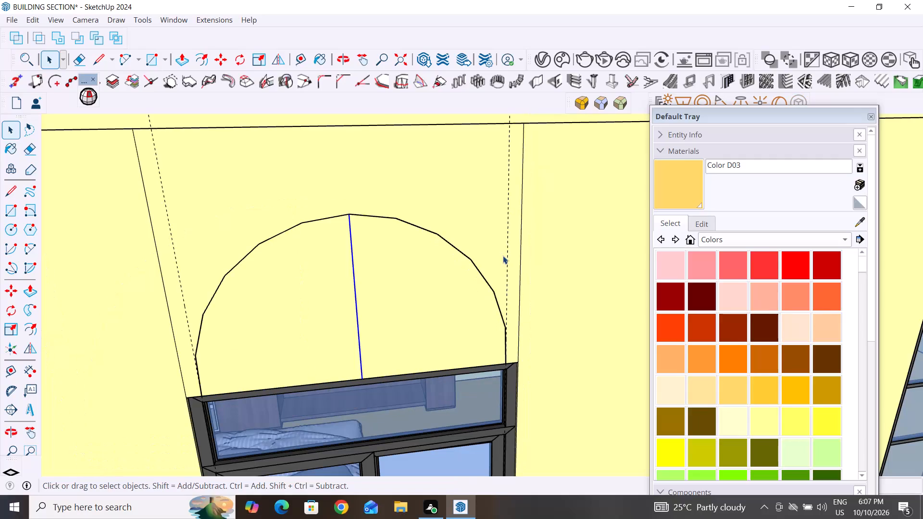
key("Delete")
Offset the arch outward so that its foot meets the window frame's outer top corner nearer the front door.
left_click(362, 214)
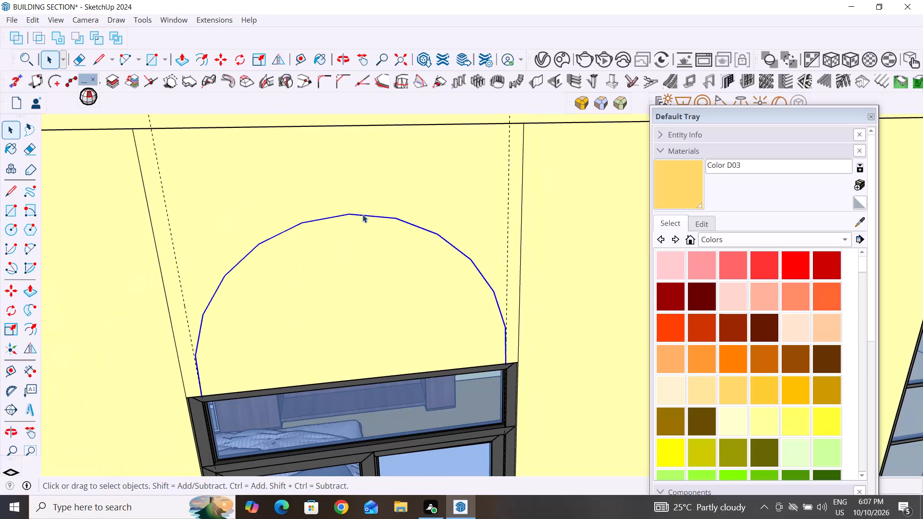
left_click(201, 63)
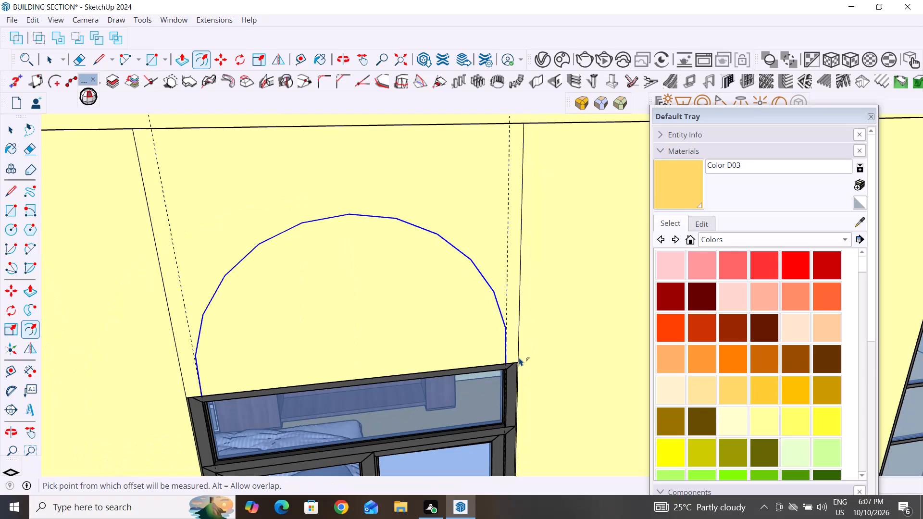
left_click(506, 357)
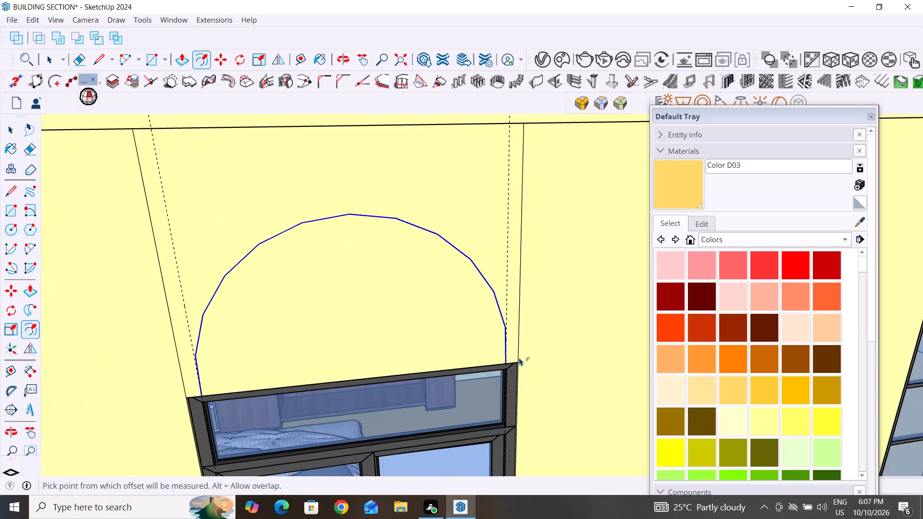
left_click(519, 358)
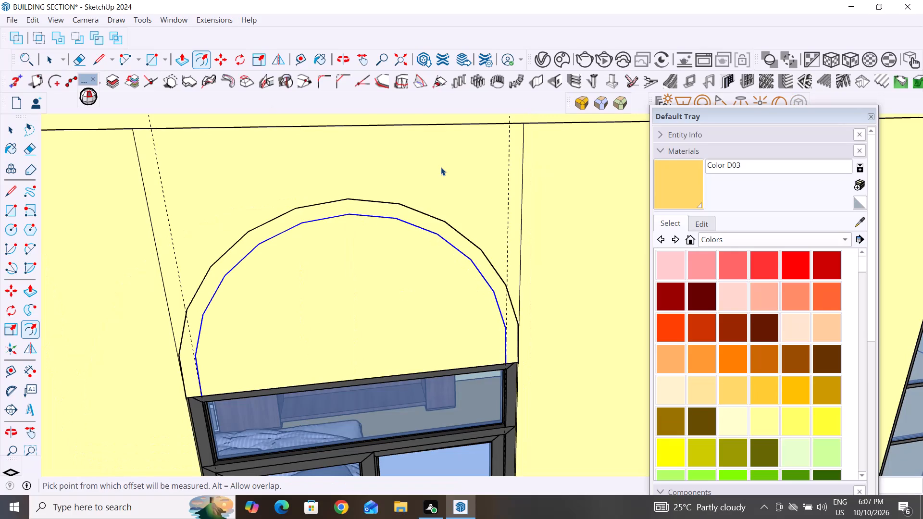
left_click(14, 128)
Delete all guides from the model.
scroll(441, 167, "down", 6)
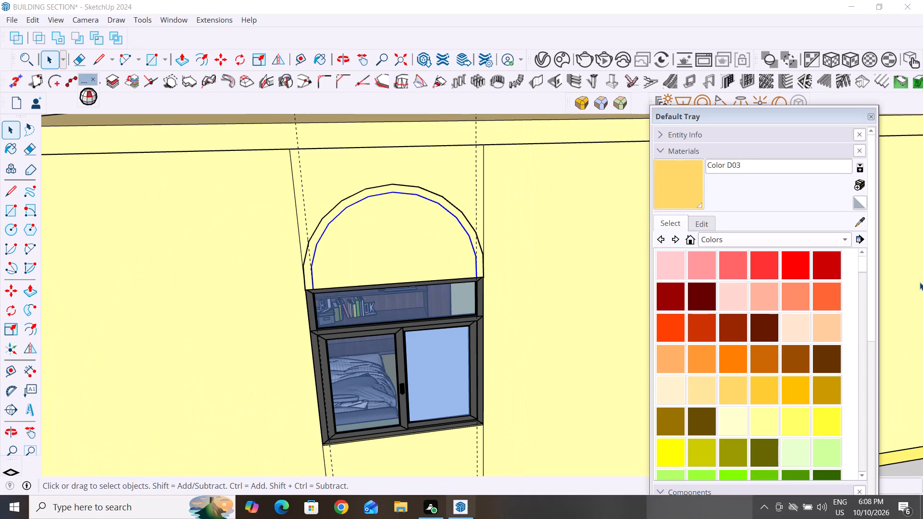
left_click(34, 19)
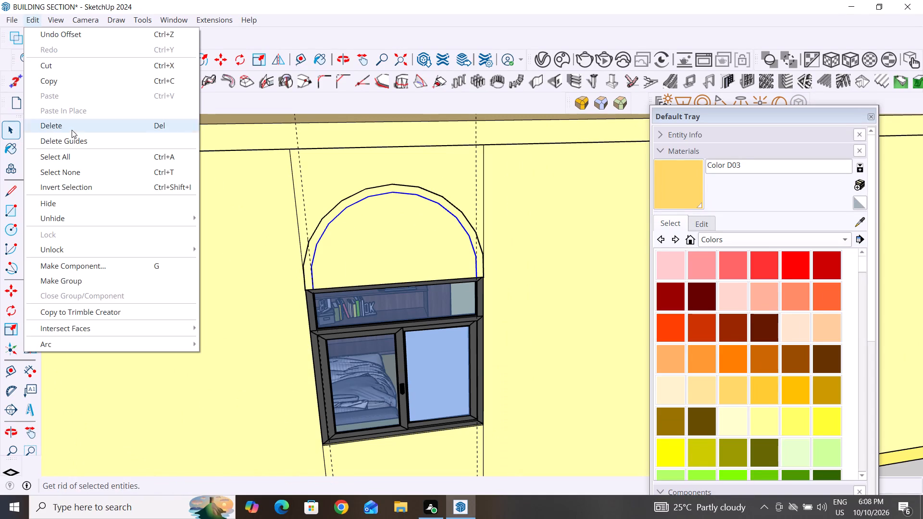
left_click(75, 139)
Copy both arcs above the front window to the open ground outside the side wall that has two windows.
scroll(253, 256, "down", 3)
left_click(325, 218)
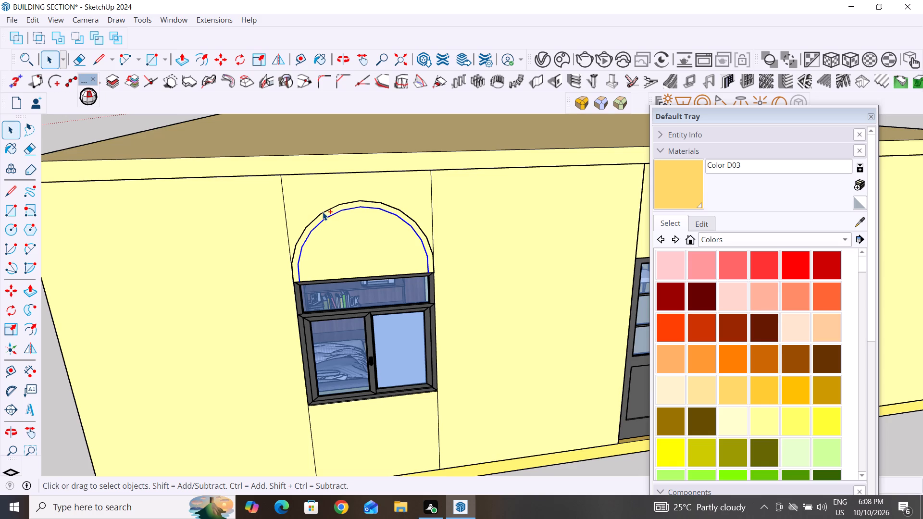
left_click(329, 208, "ctrl")
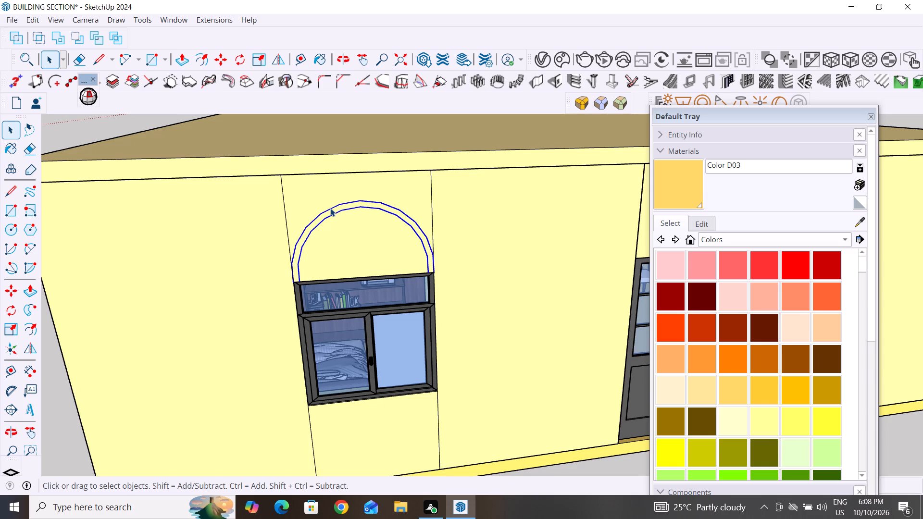
key("m")
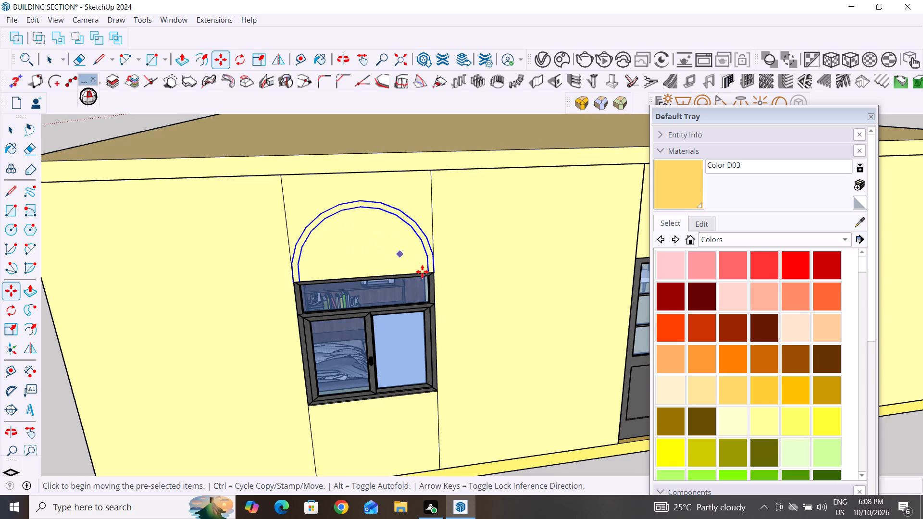
left_click(436, 271)
scroll(455, 272, "down", 4)
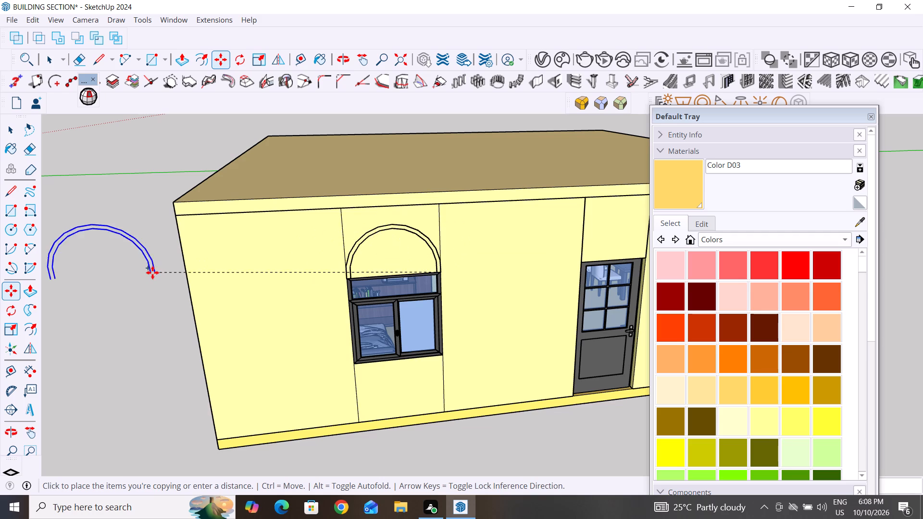
scroll(152, 272, "down", 4)
middle_click_drag(152, 272, 421, 203)
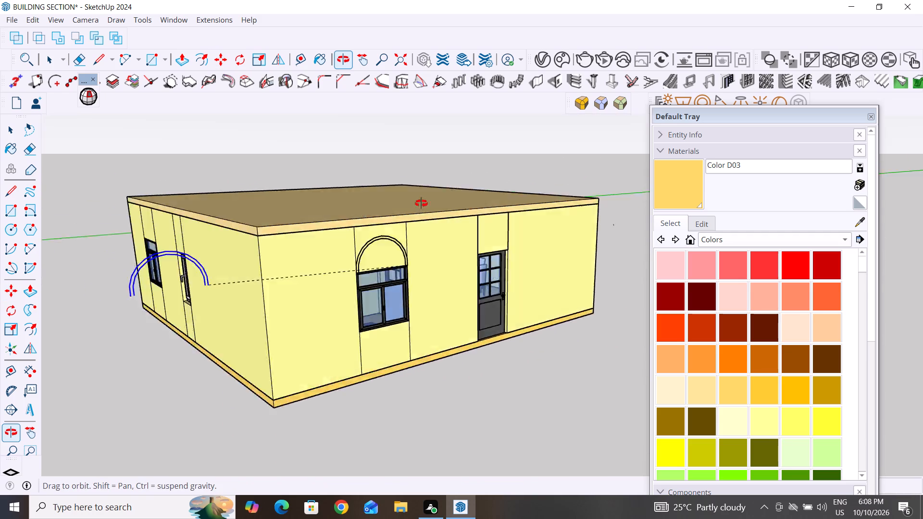
middle_click_drag(421, 203, 448, 199)
scroll(257, 254, "down", 5)
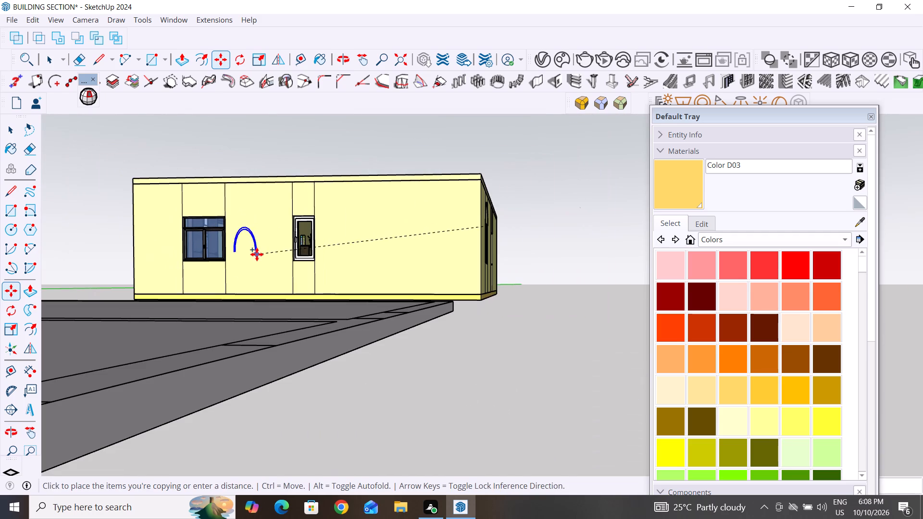
scroll(228, 281, "down", 2)
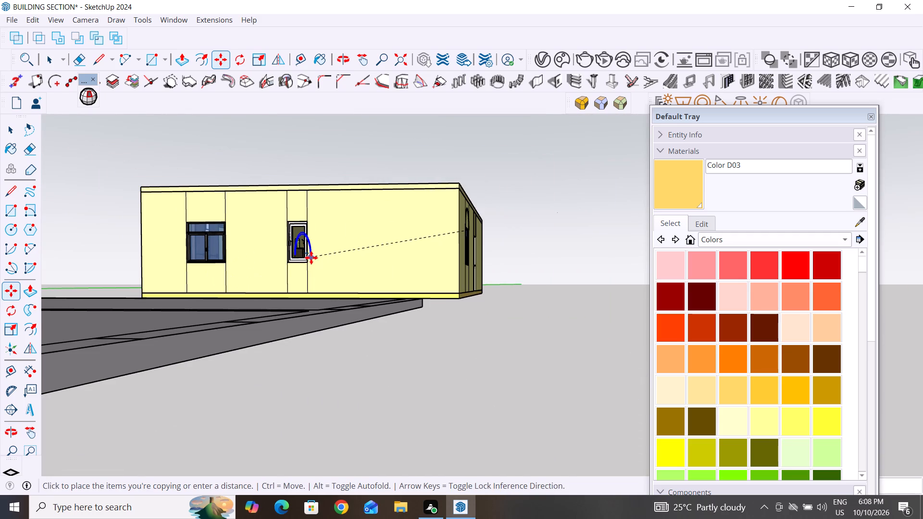
middle_click_drag(312, 257, 193, 373)
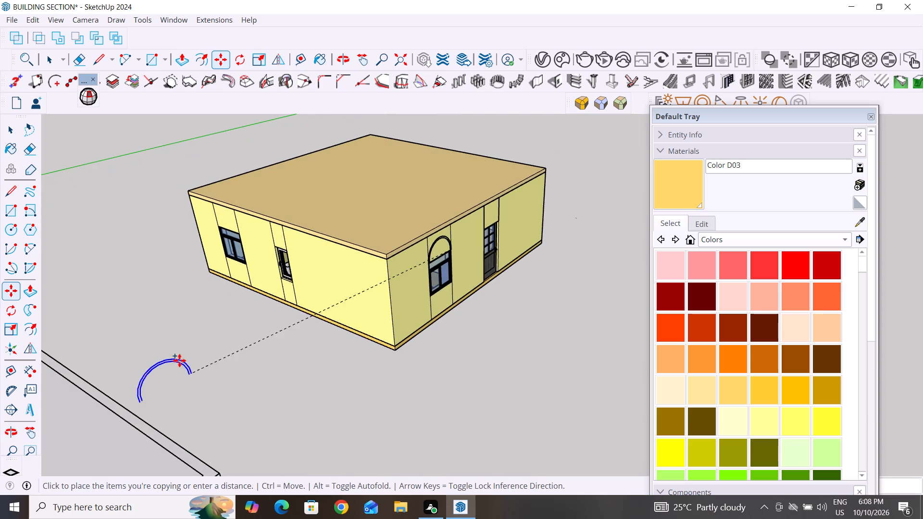
left_click(182, 315)
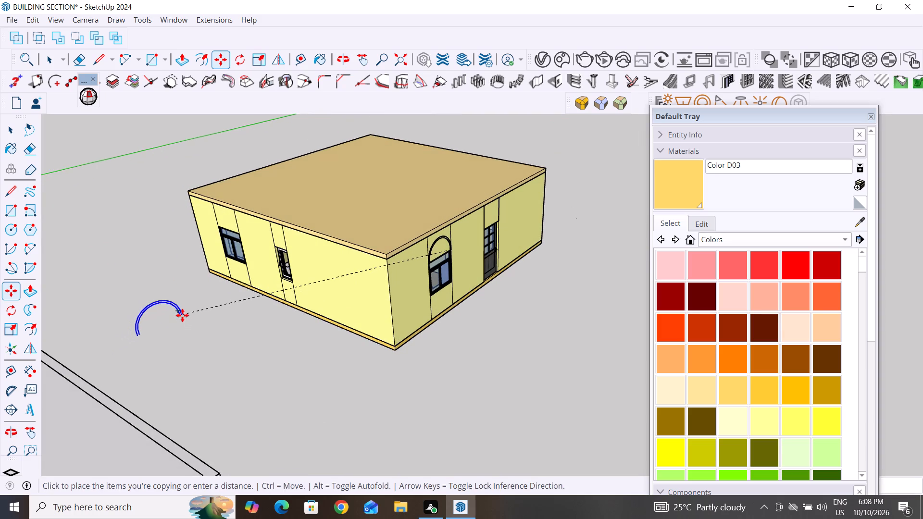
left_click(13, 133)
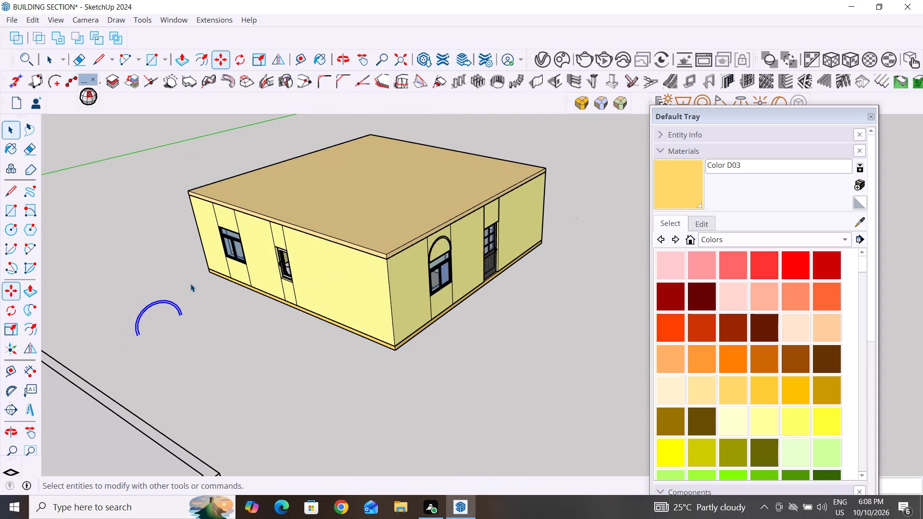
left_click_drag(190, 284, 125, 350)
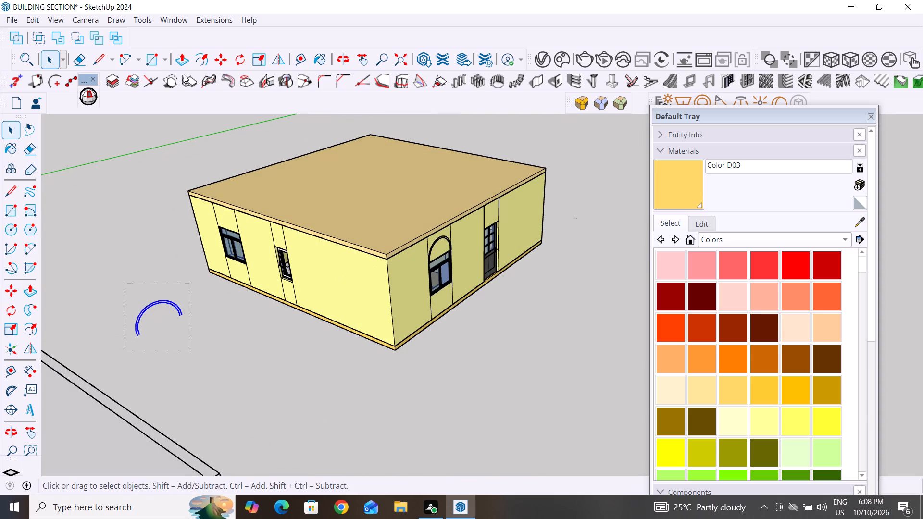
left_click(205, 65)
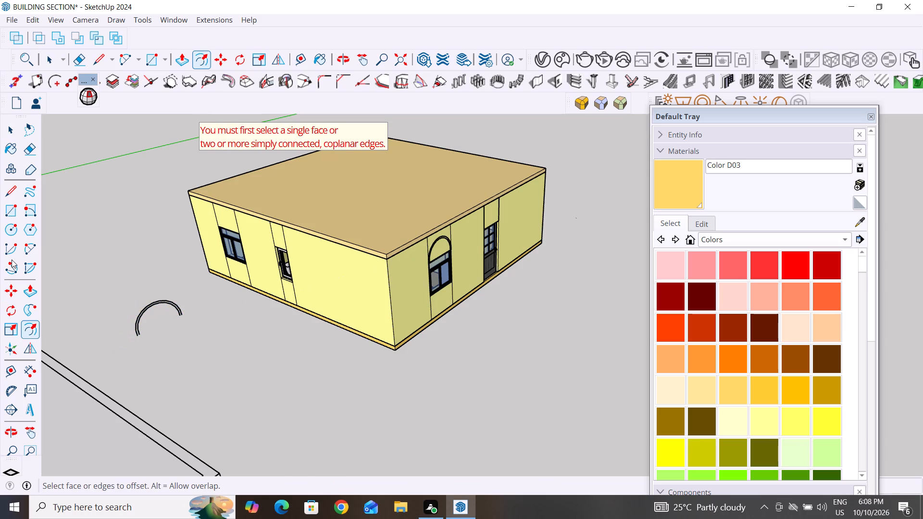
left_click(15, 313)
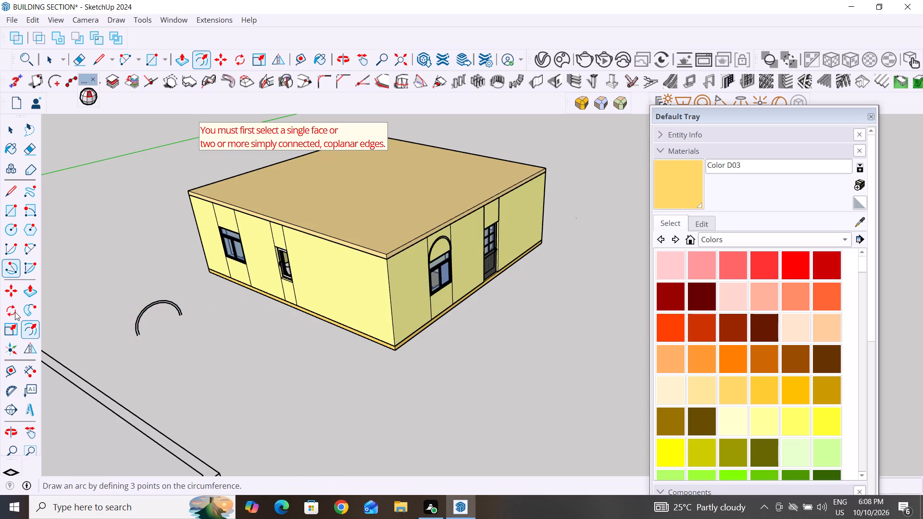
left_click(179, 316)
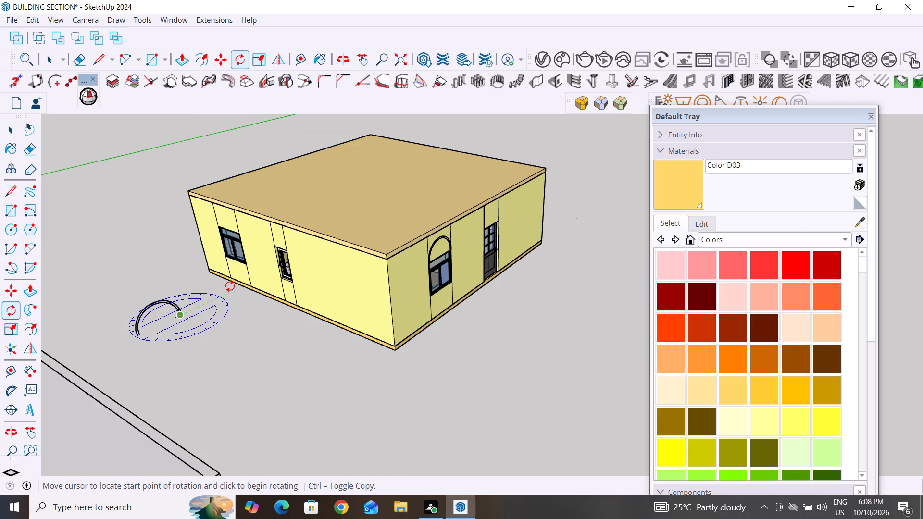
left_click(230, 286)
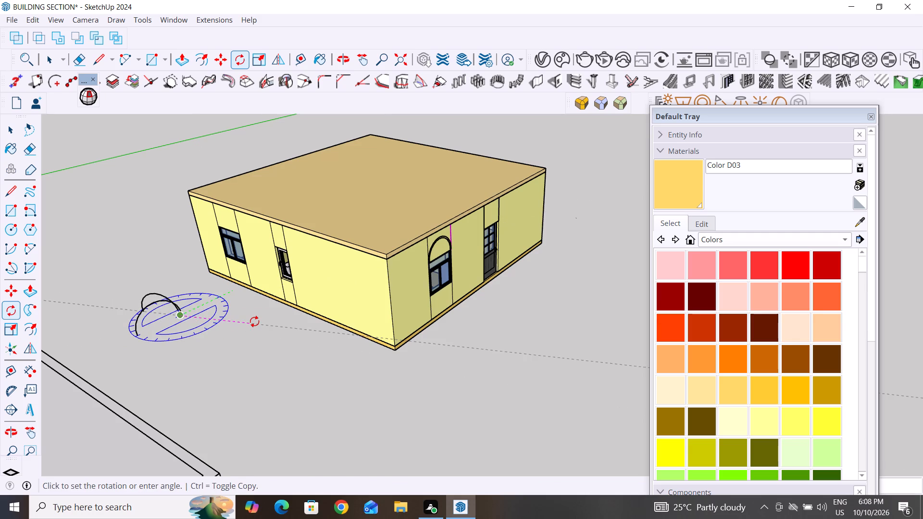
Make a group of the two copied arcs standing beside the house.
left_click(11, 134)
left_click_drag(190, 286, 215, 305)
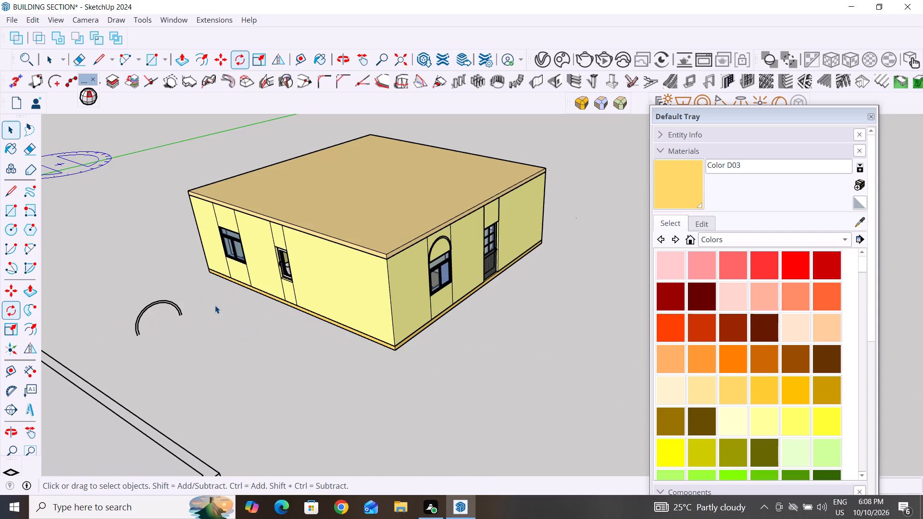
left_click_drag(215, 305, 121, 364)
right_click(136, 325)
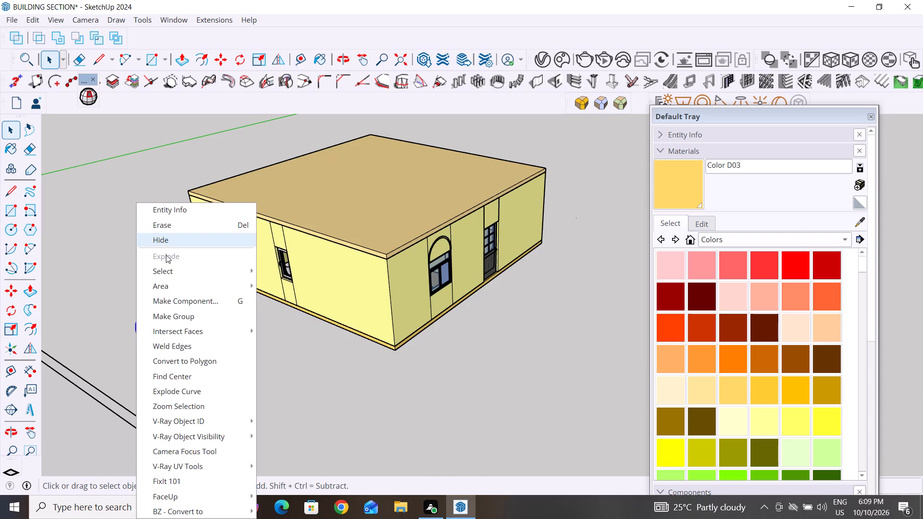
left_click(180, 317)
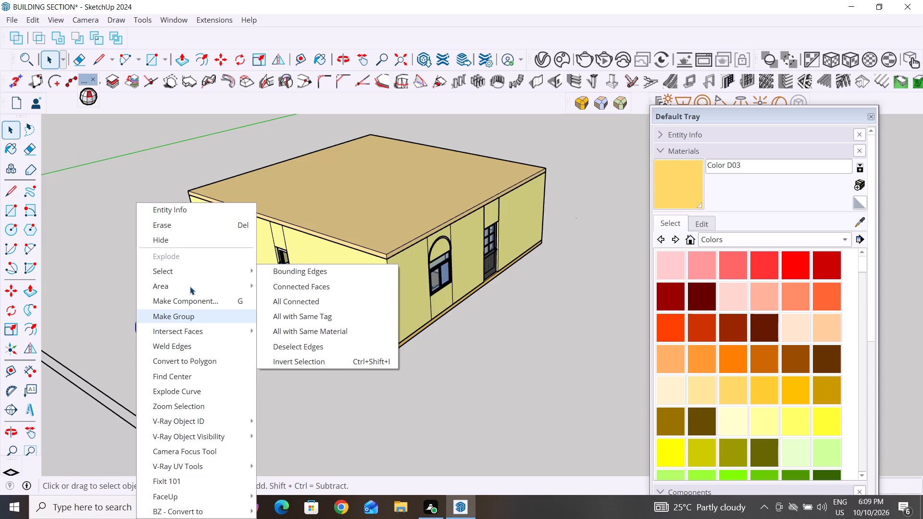
left_click(189, 284)
left_click(182, 313)
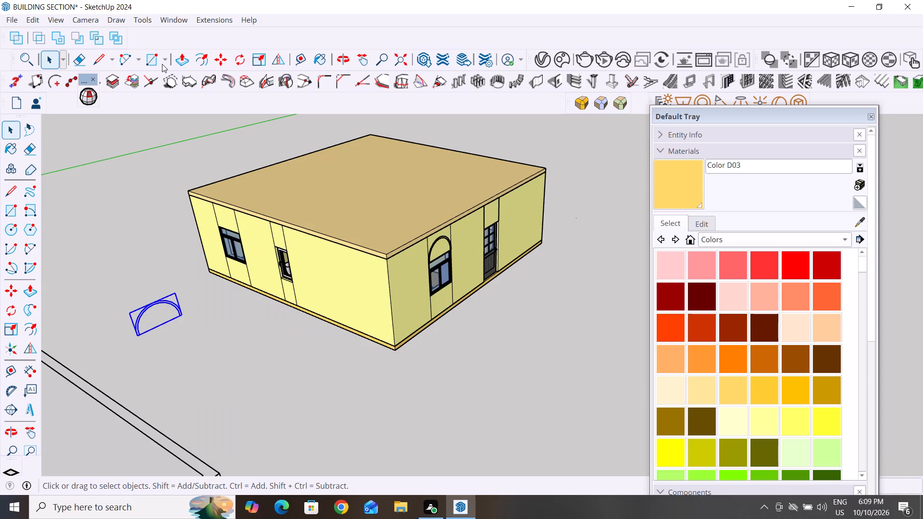
Rotate the arch group horizontally about its foot nearer the house, turning it towards the line of the side wall with two windows.
left_click(245, 63)
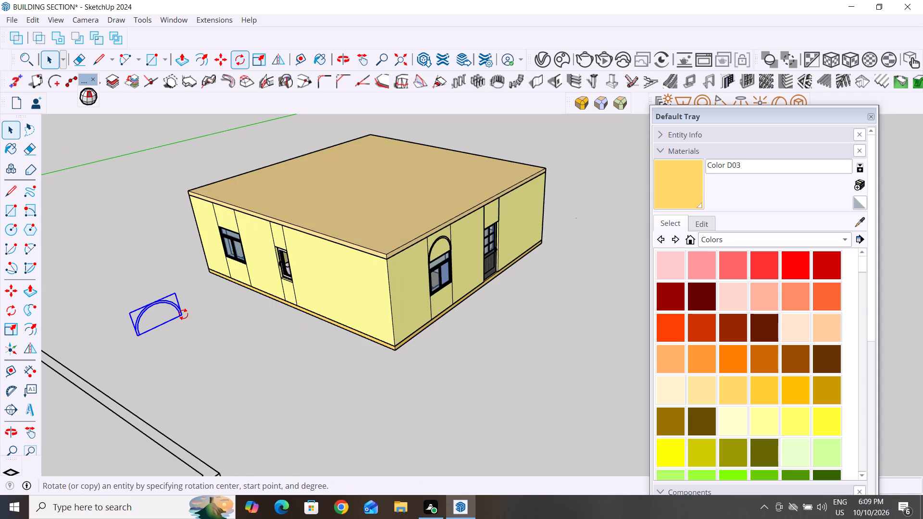
left_click(183, 315)
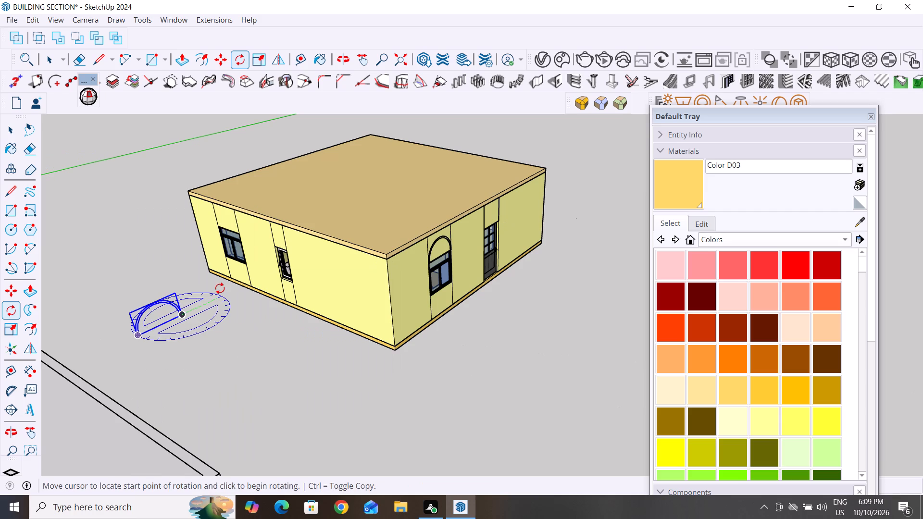
left_click(226, 285)
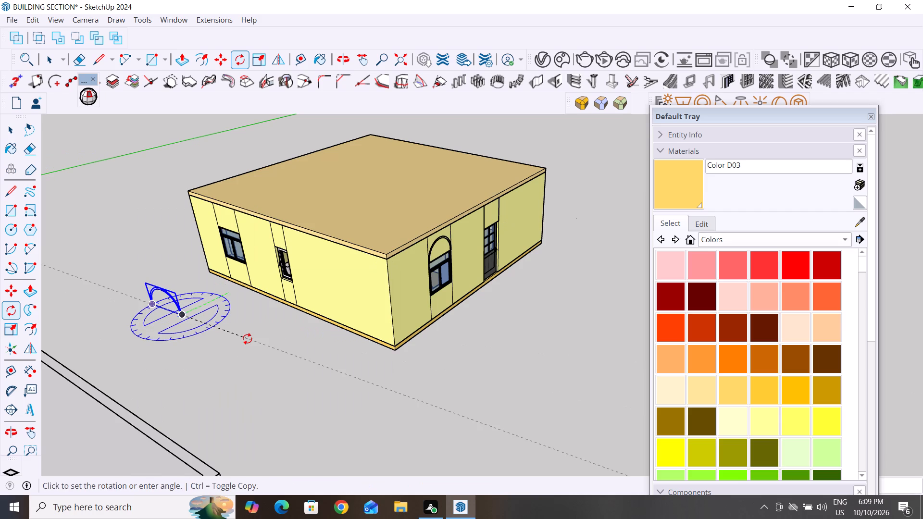
left_click(256, 330)
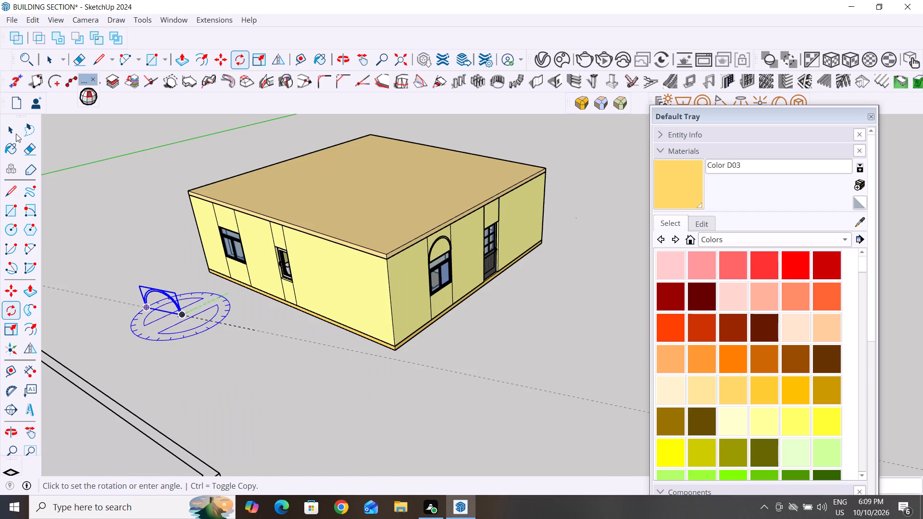
left_click(15, 131)
left_click(84, 214)
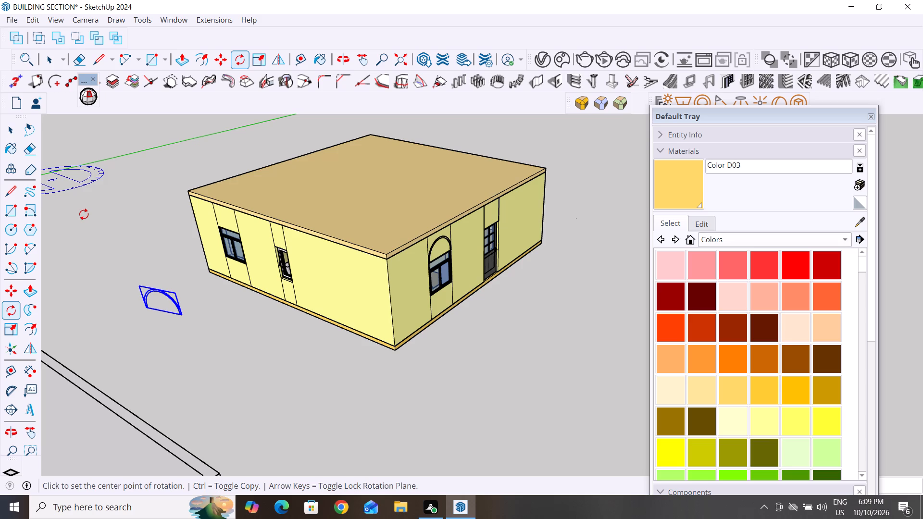
Inspect the rotated arch group against the side wall with two windows from several distances and angles.
scroll(124, 327, "up", 4)
scroll(132, 287, "up", 5)
middle_click_drag(204, 351, 418, 324)
scroll(418, 324, "up", 1)
scroll(311, 282, "down", 2)
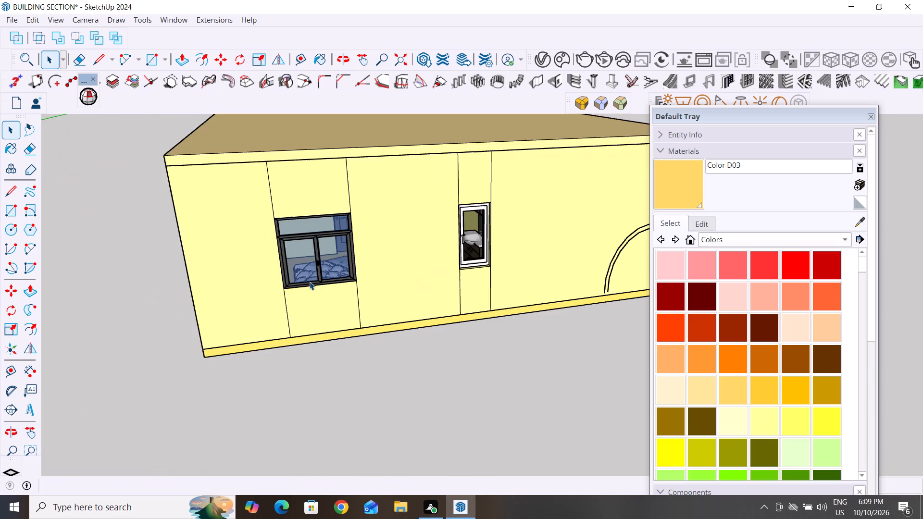
scroll(310, 282, "down", 8)
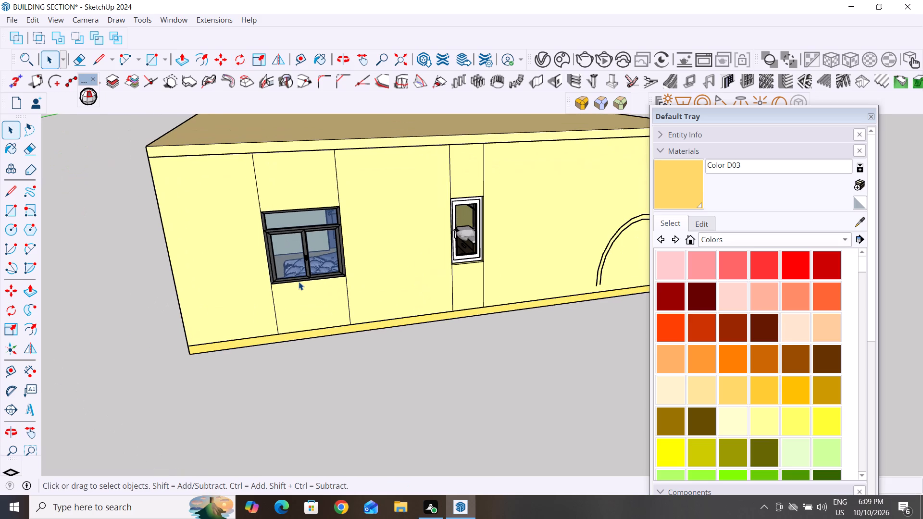
scroll(223, 276, "down", 1)
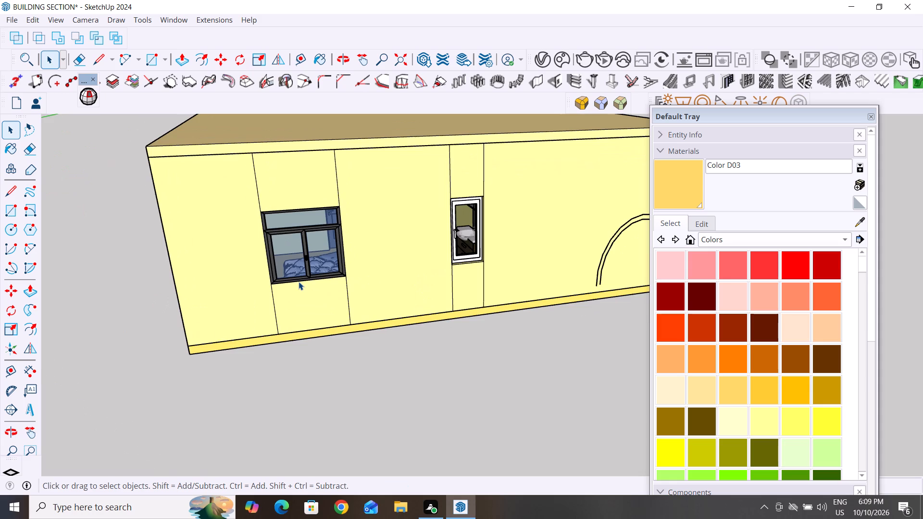
scroll(299, 282, "down", 2)
scroll(223, 276, "down", 6)
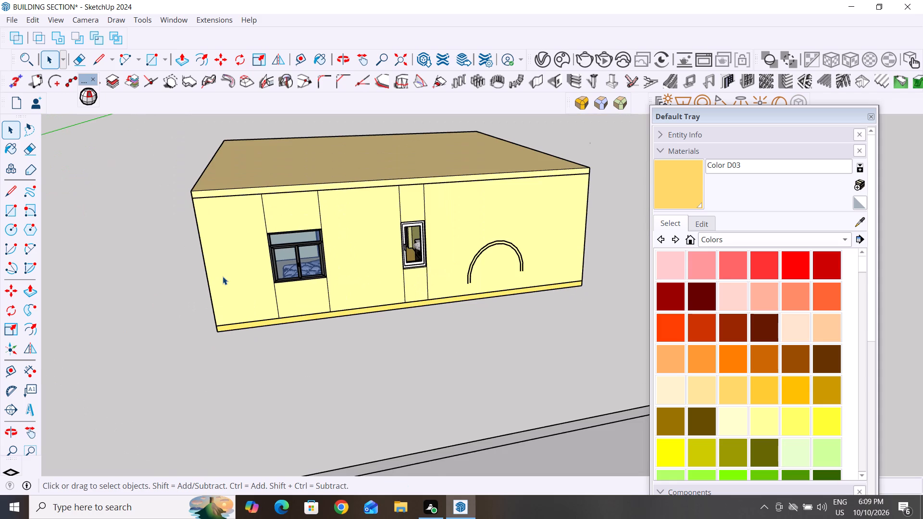
scroll(527, 277, "up", 1)
middle_click_drag(528, 280, 521, 357)
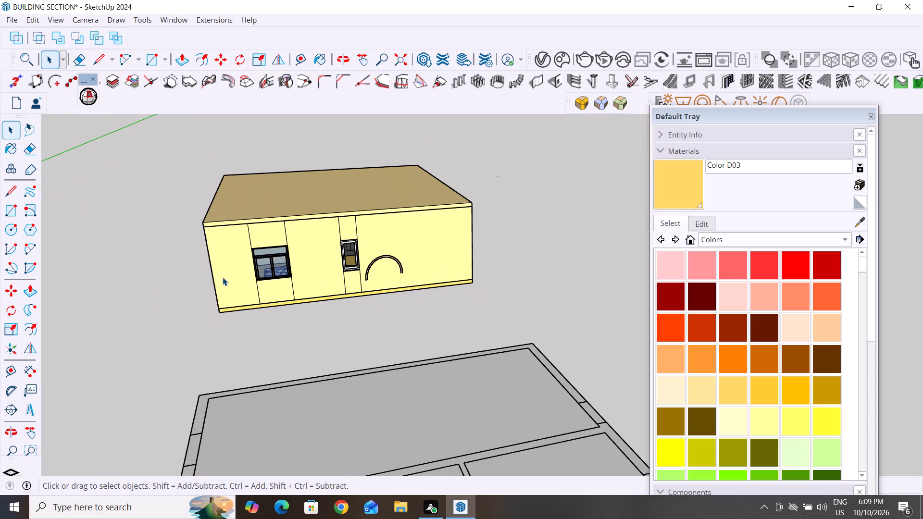
Undo the last rotation of the arch group beside the side wall.
left_click_drag(427, 318, 349, 357)
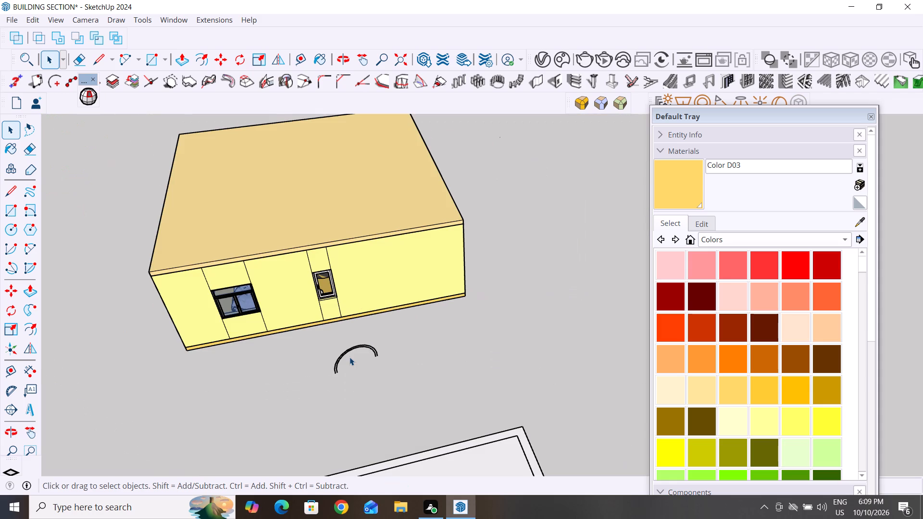
left_click_drag(349, 357, 393, 350)
key("Escape")
key("Escape")
key("ctrl+z")
Rotate the arch group horizontally about its foot farther from the house until it runs parallel to the side wall with two windows.
left_click_drag(407, 328, 376, 391)
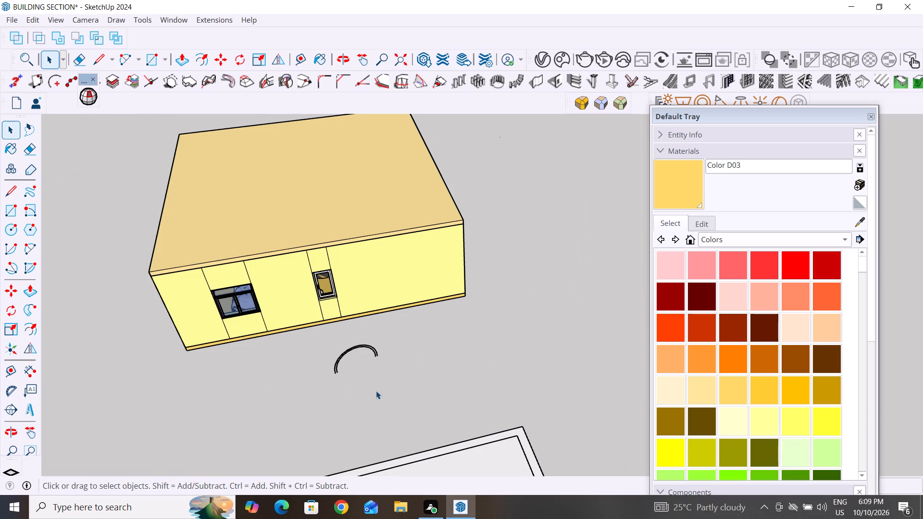
left_click_drag(376, 391, 359, 401)
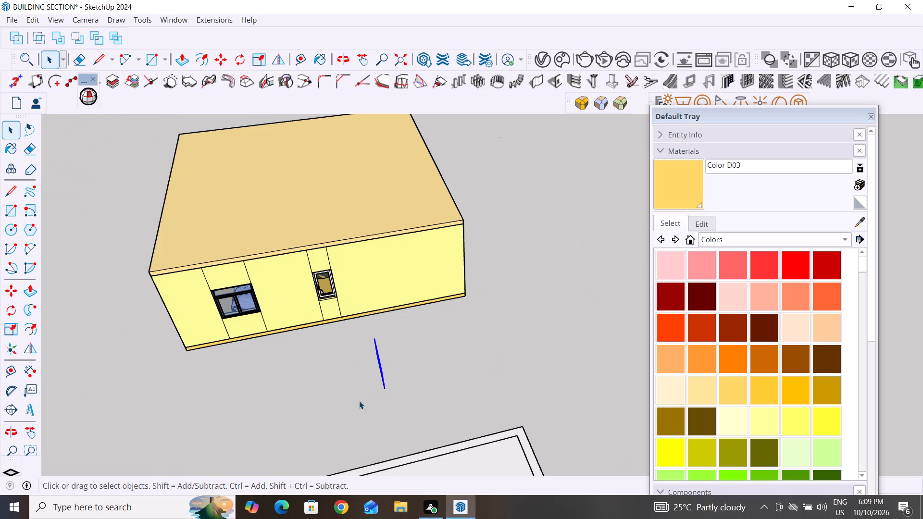
left_click(9, 311)
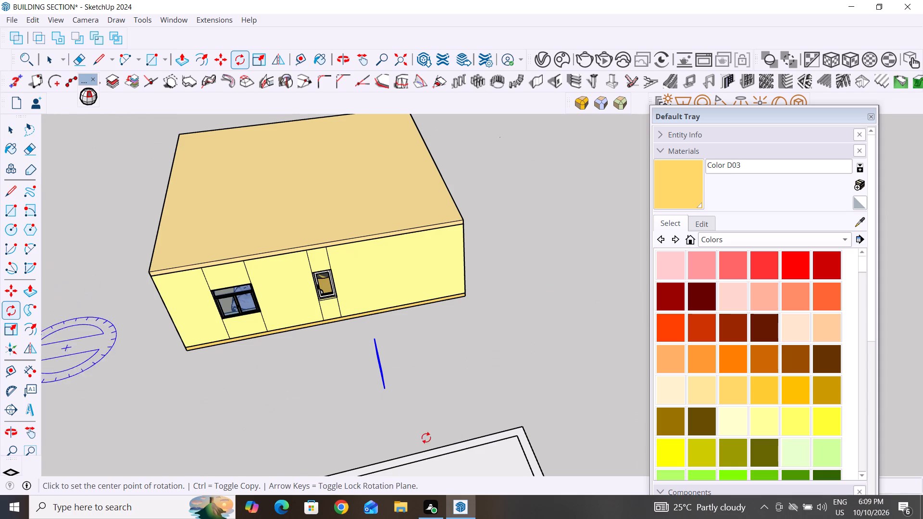
left_click(389, 394)
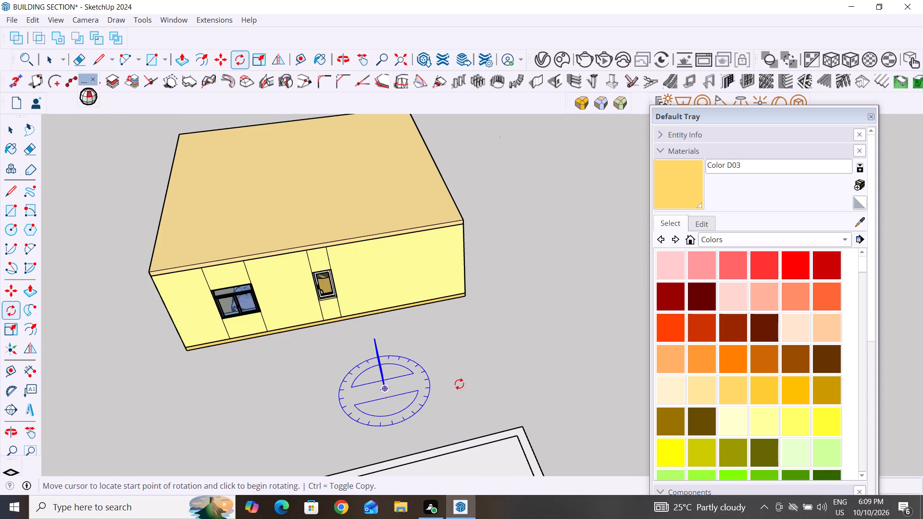
left_click(527, 353)
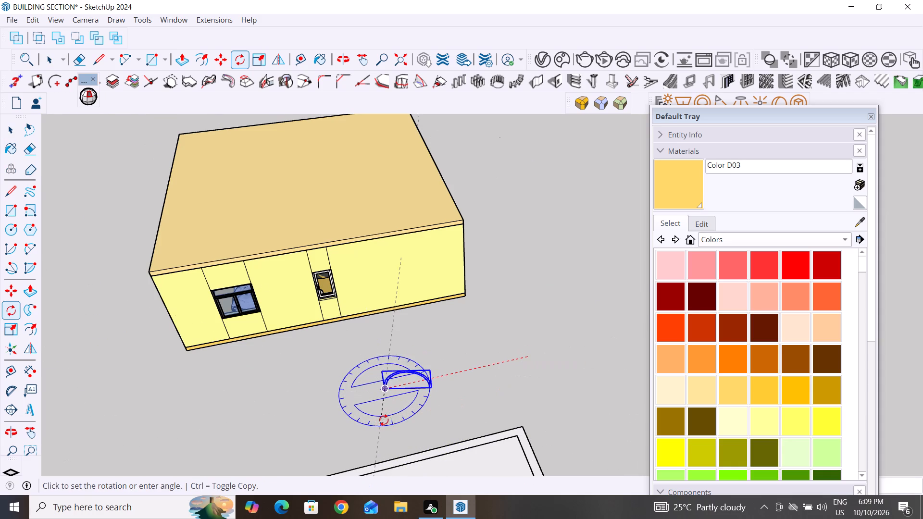
left_click(393, 424)
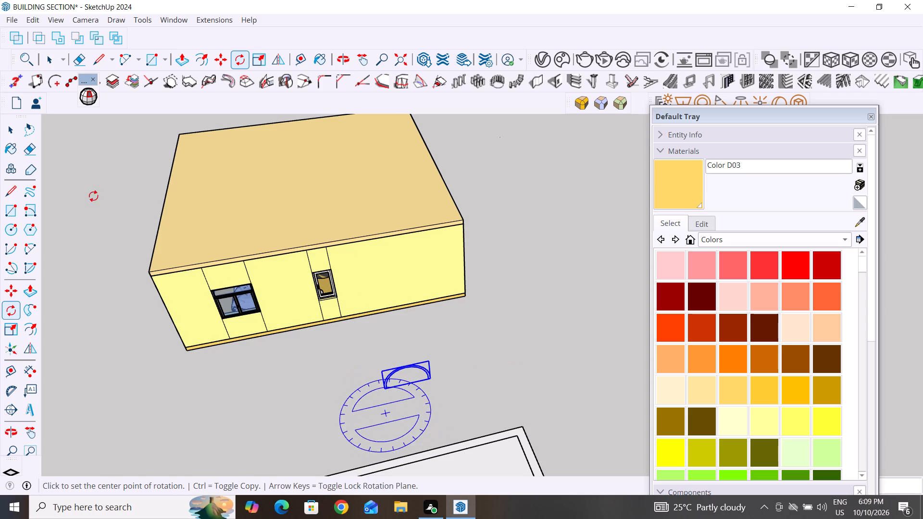
Move the arch group by its foot endpoint onto the top corner of the side wall's larger window, so it spans the window head.
left_click(15, 131)
left_click(314, 349)
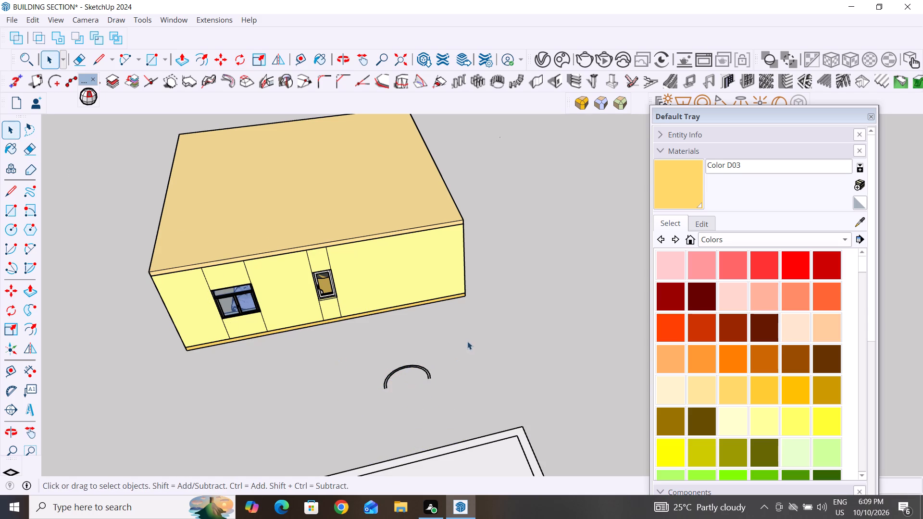
left_click_drag(467, 341, 360, 392)
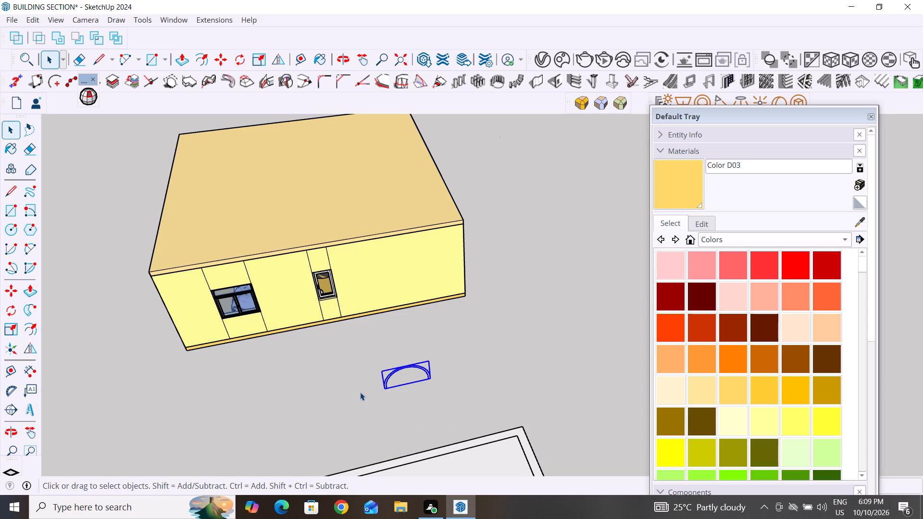
key("m")
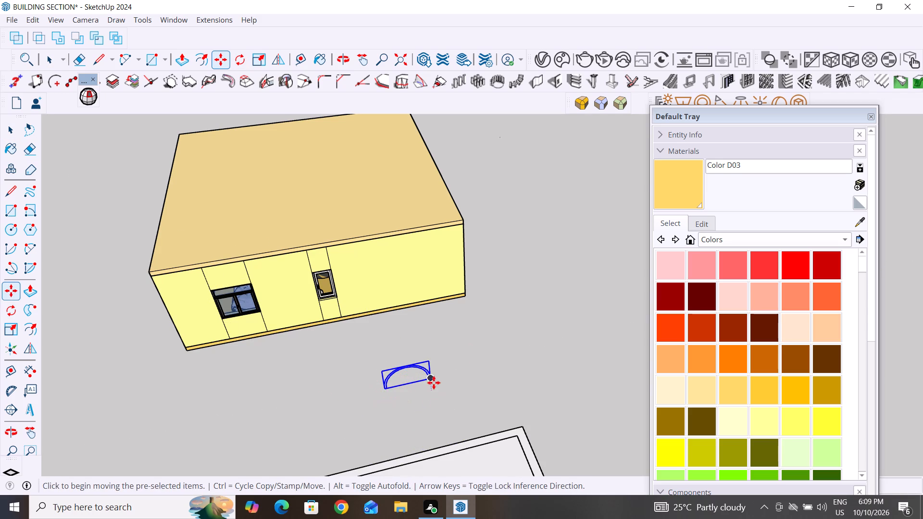
left_click(434, 381)
scroll(246, 277, "up", 4)
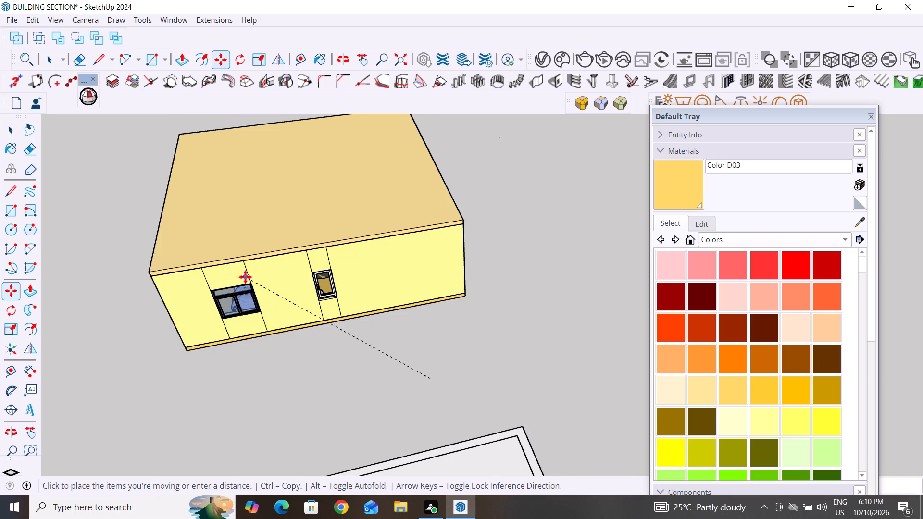
scroll(229, 278, "up", 15)
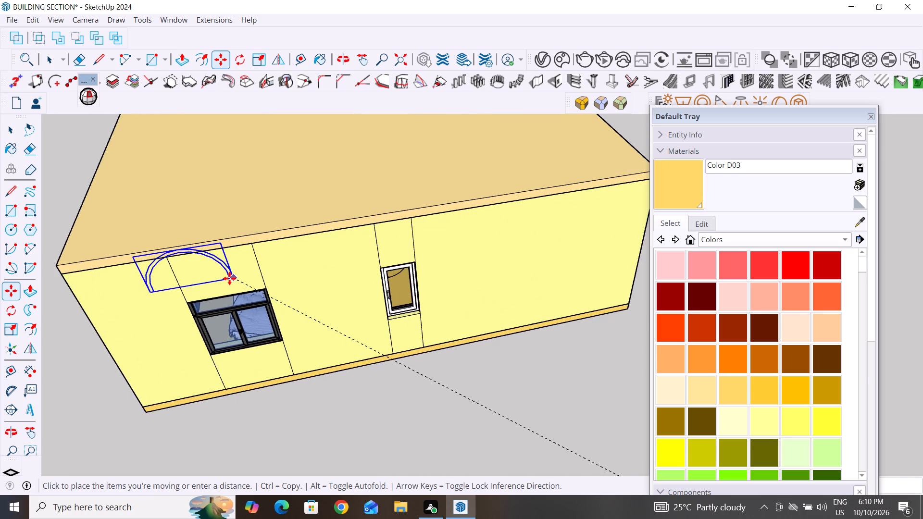
scroll(229, 278, "up", 9)
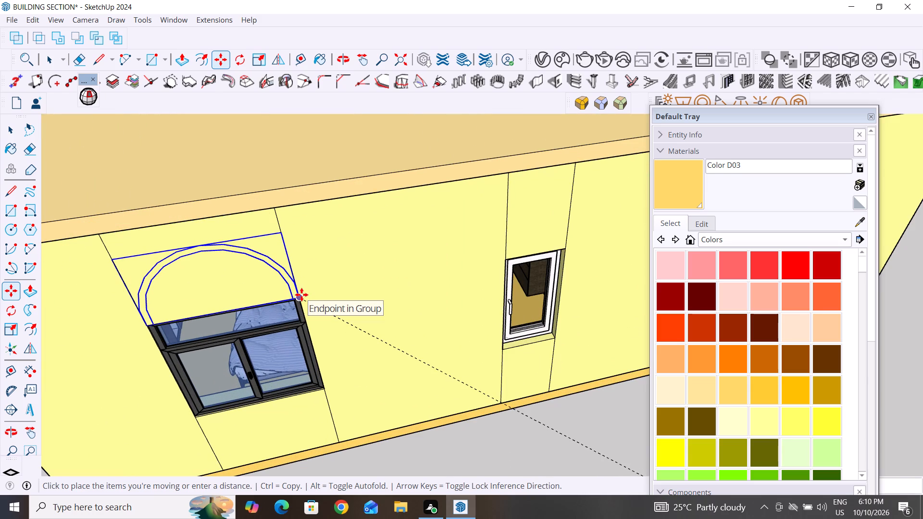
left_click(301, 295)
scroll(403, 339, "down", 3)
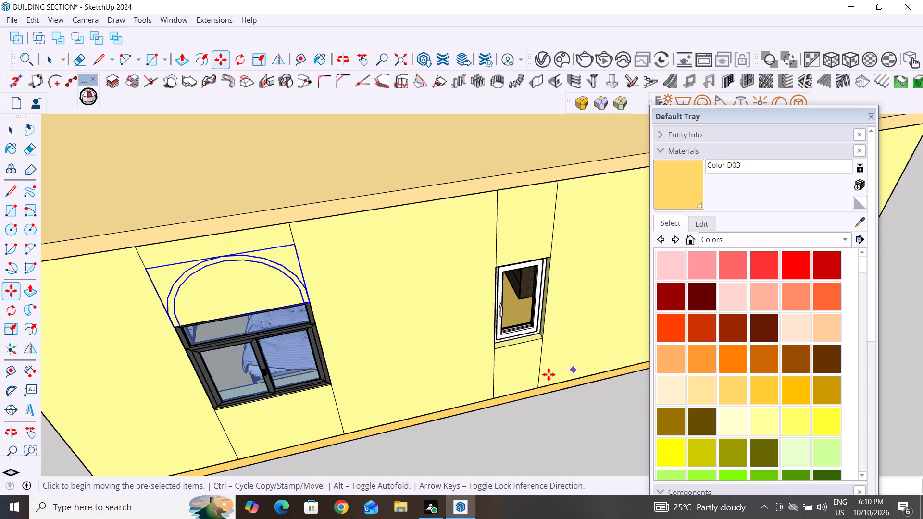
scroll(447, 356, "down", 4)
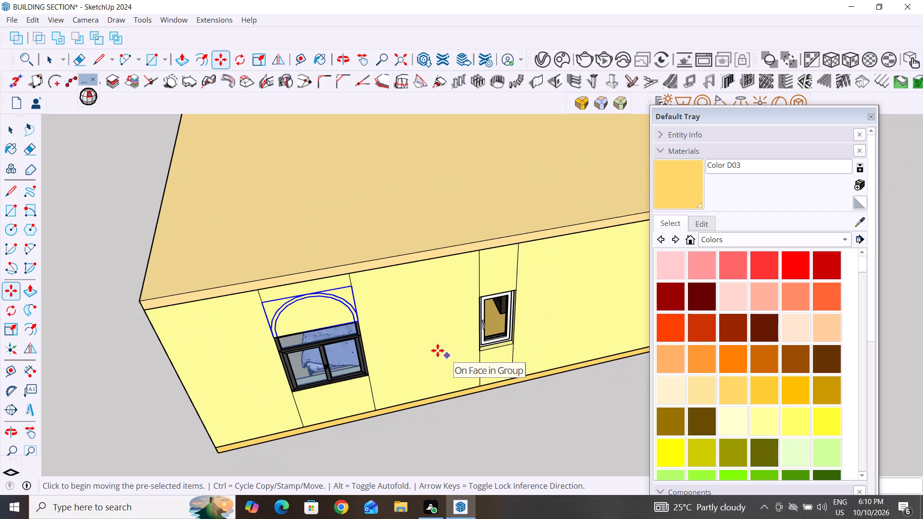
scroll(356, 327, "up", 6)
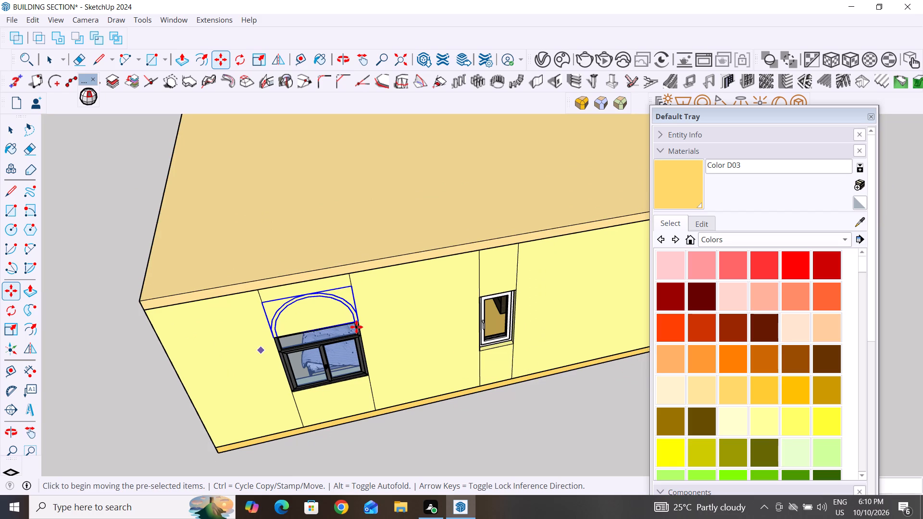
scroll(356, 327, "up", 3)
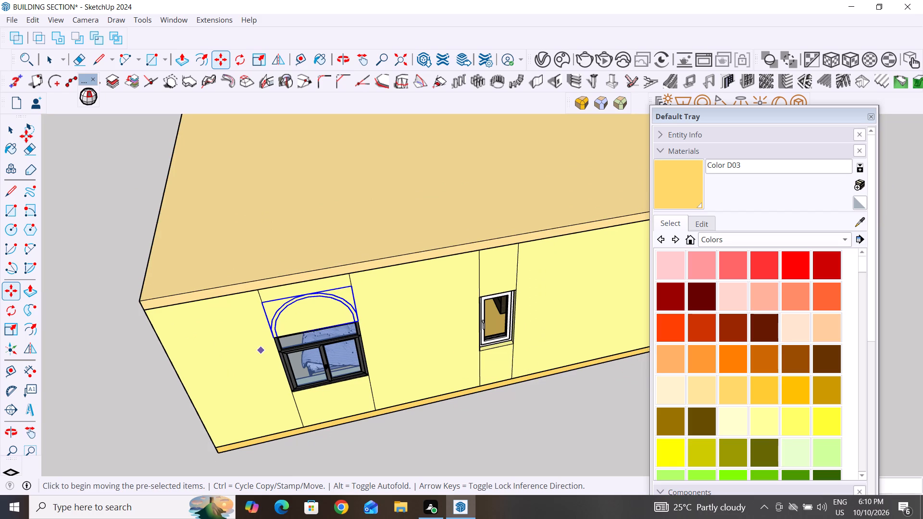
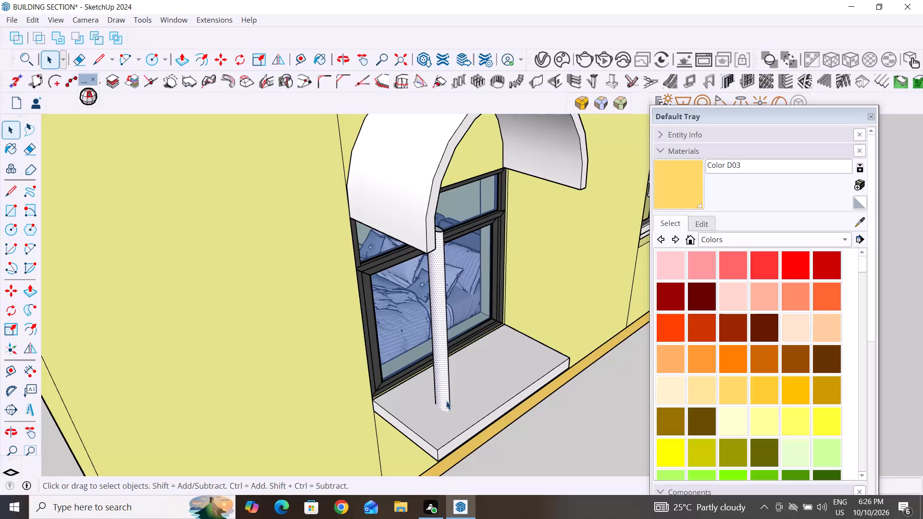
Draw a short vertical guide line up from near the middle of the arched window canopy's lower edge, on the side nearest the column.
scroll(432, 420, "up", 1)
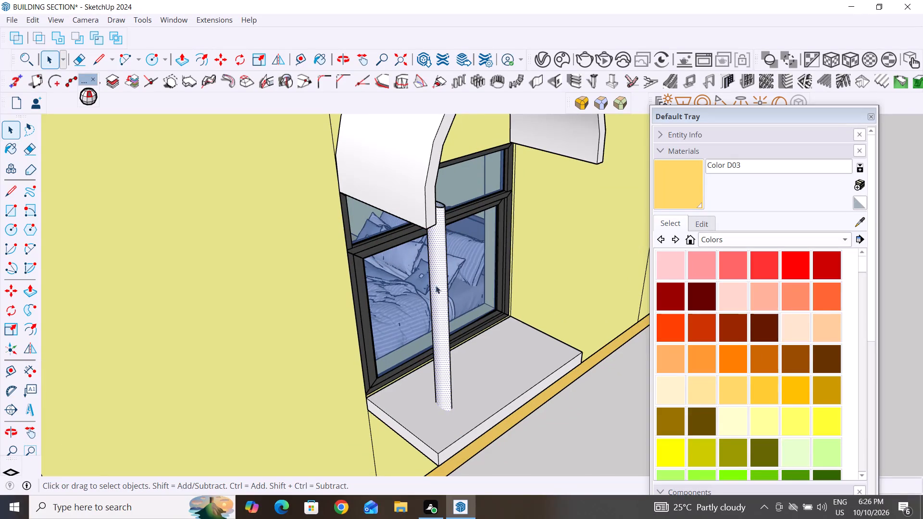
middle_click_drag(412, 240, 365, 219)
scroll(413, 347, "down", 4)
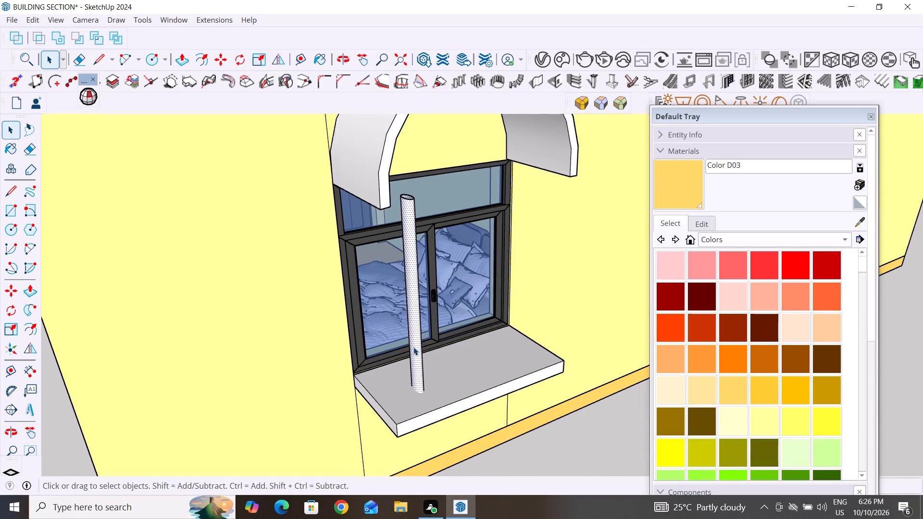
scroll(413, 347, "down", 2)
scroll(375, 196, "up", 9)
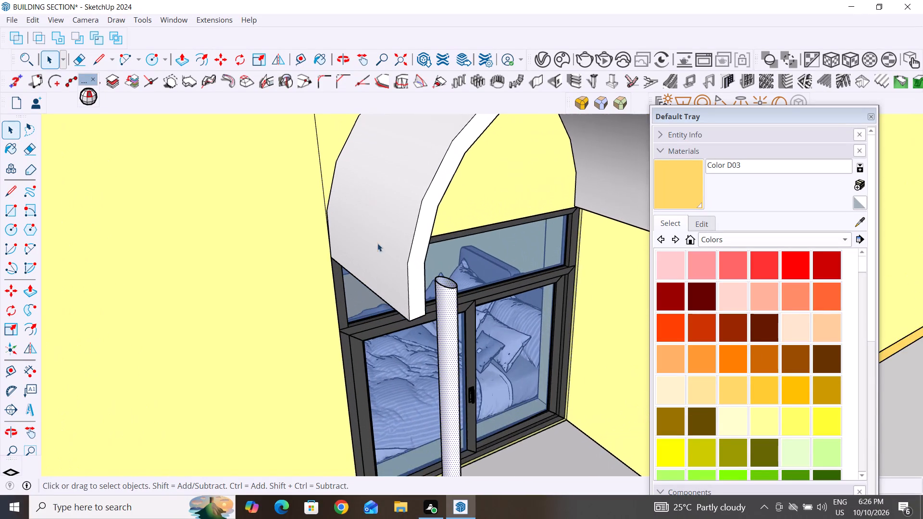
scroll(390, 273, "up", 1)
middle_click_drag(396, 265, 442, 86)
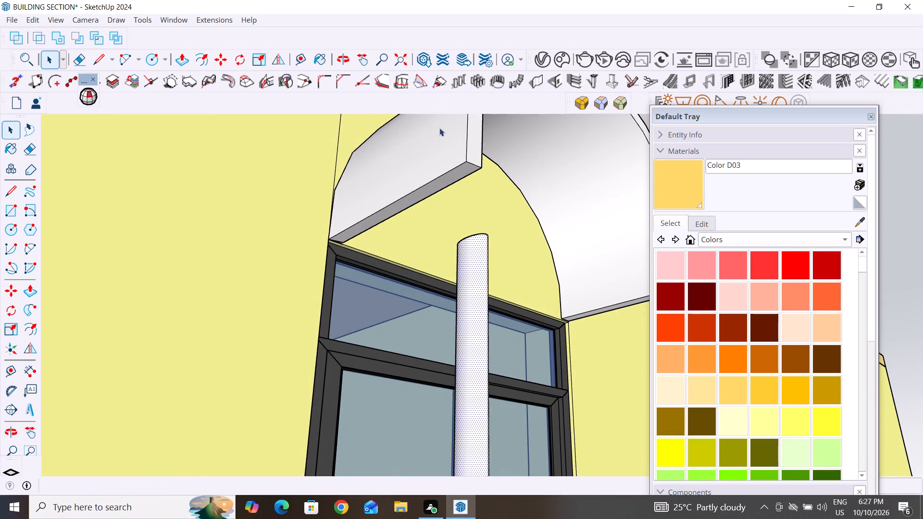
left_click(9, 198)
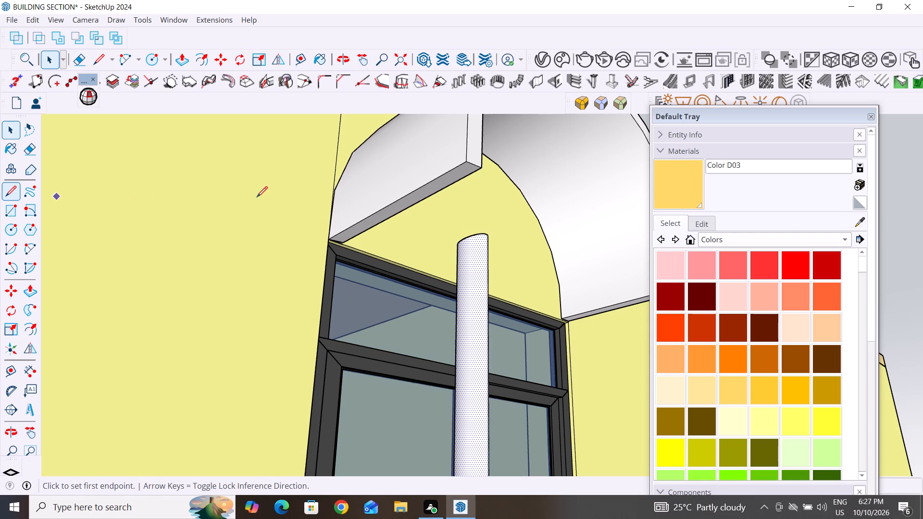
left_click(388, 207)
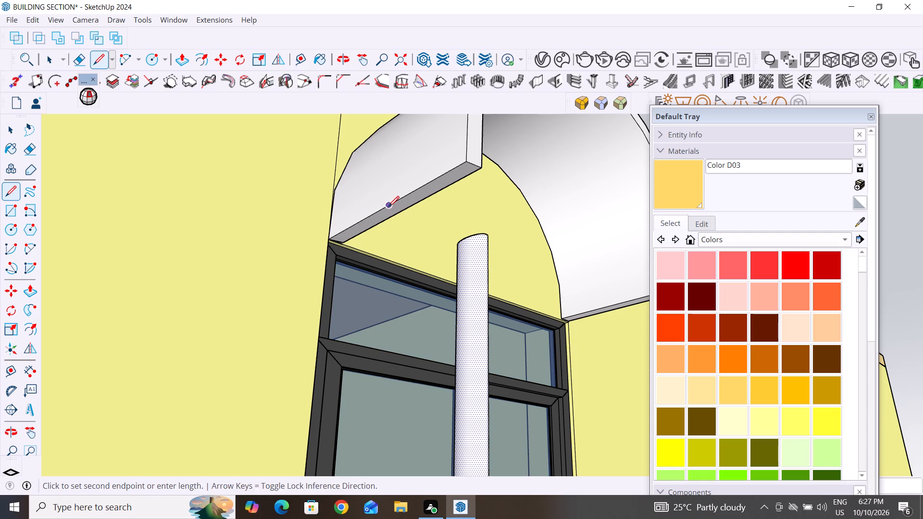
left_click(384, 191)
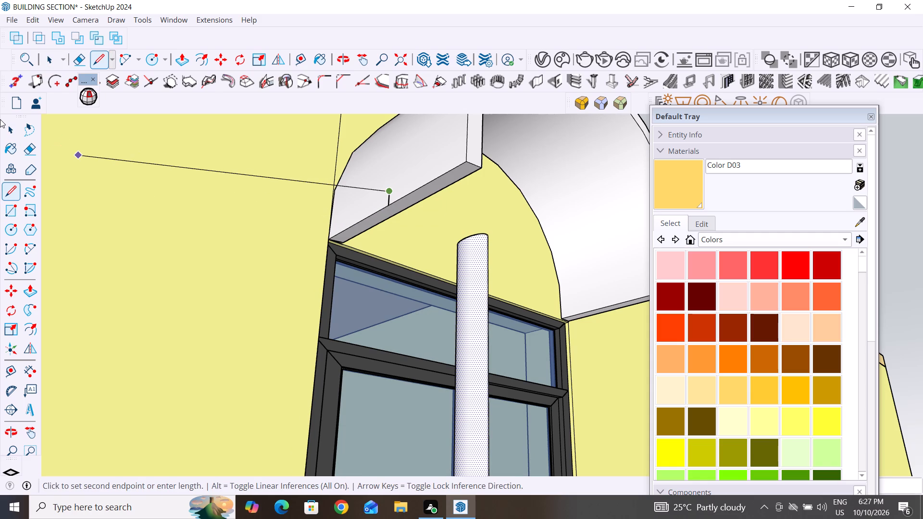
left_click(13, 128)
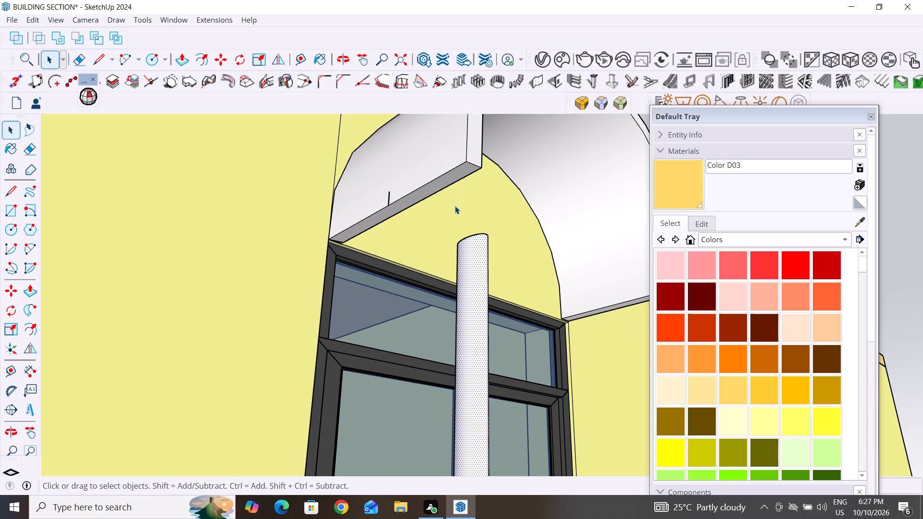
Move the round column so its top meets the canopy's lower edge at the base of the guide line.
left_click(473, 240)
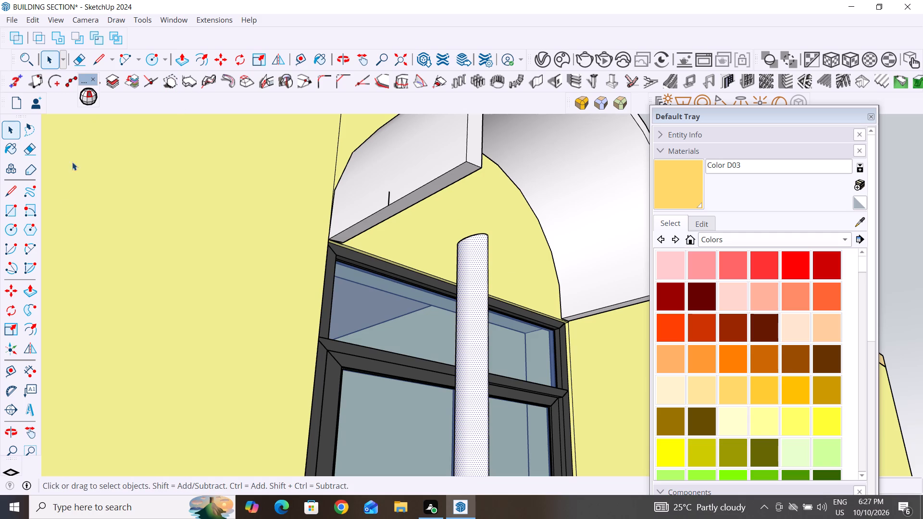
key("m")
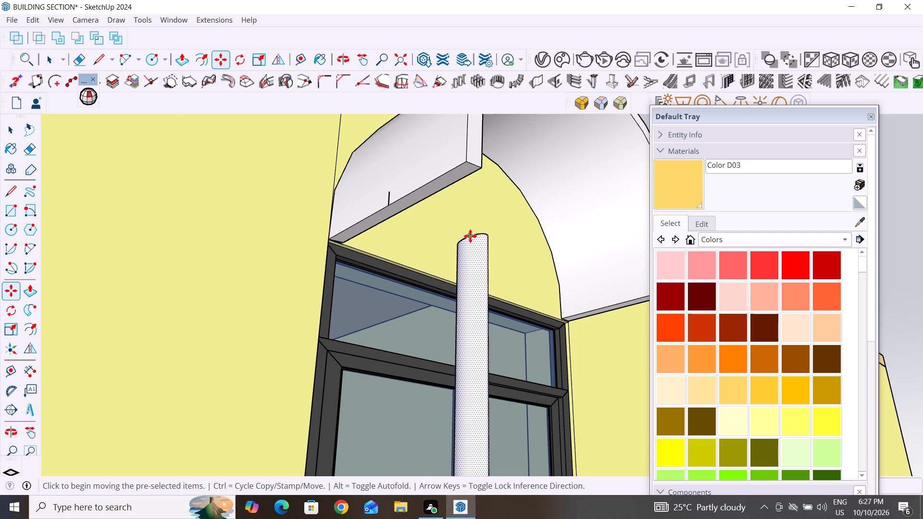
left_click(464, 238)
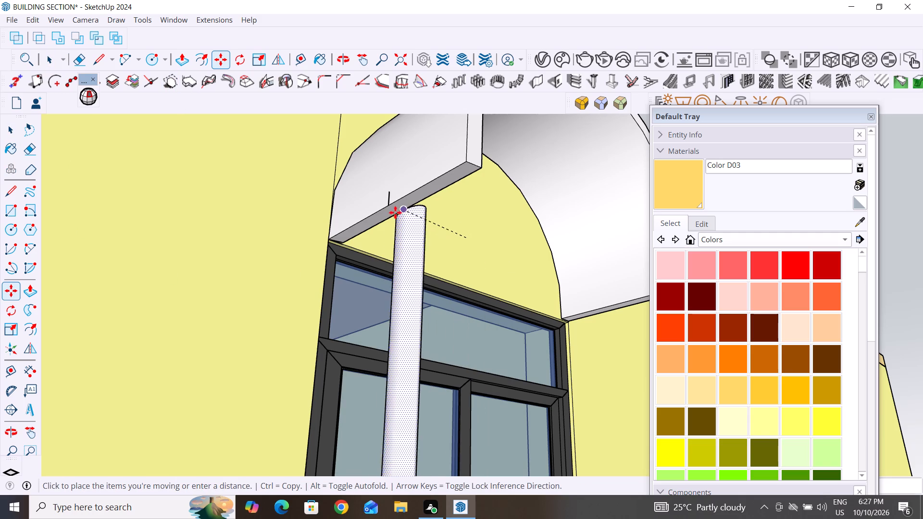
middle_click_drag(394, 210, 477, 333)
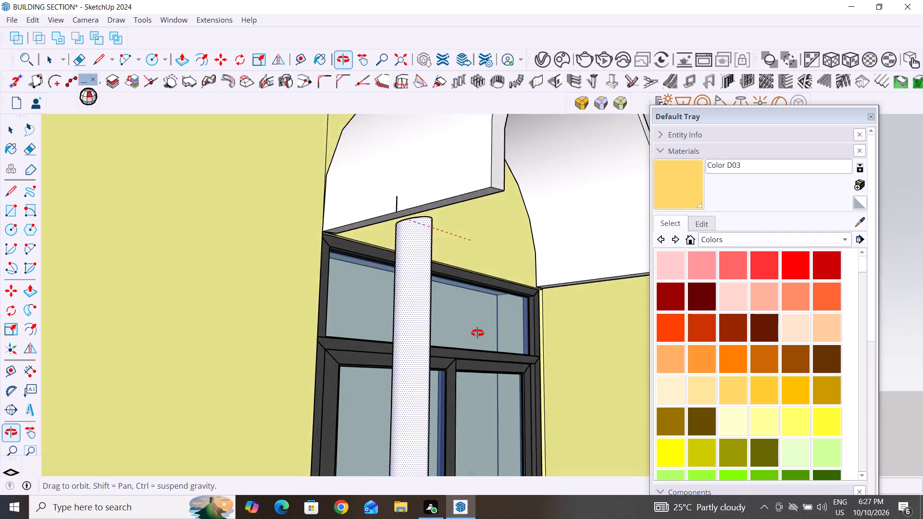
middle_click_drag(477, 333, 494, 379)
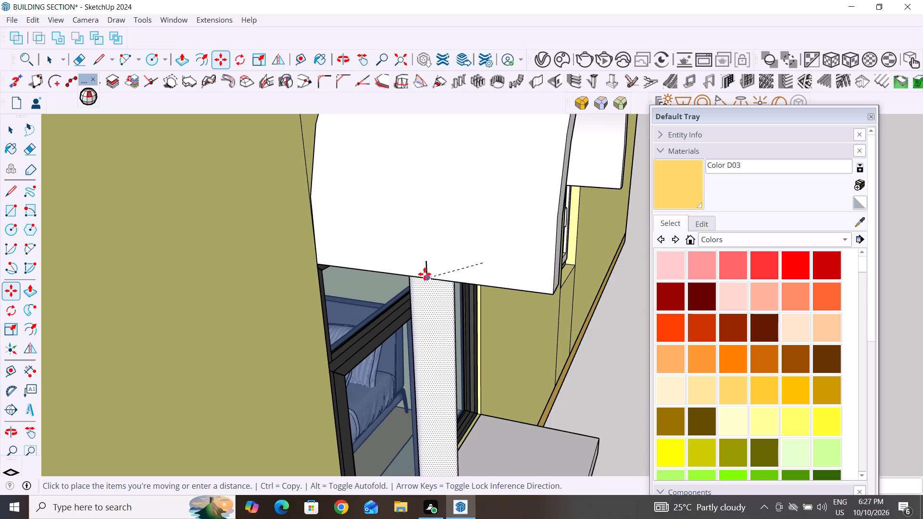
left_click(425, 274)
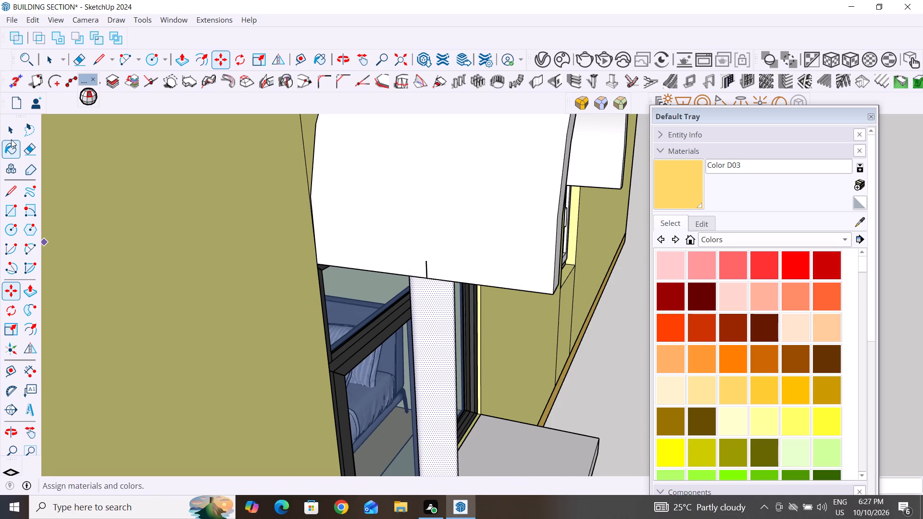
left_click(11, 139)
Delete the short guide line above the repositioned column on the canopy's outer face.
scroll(176, 278, "down", 17)
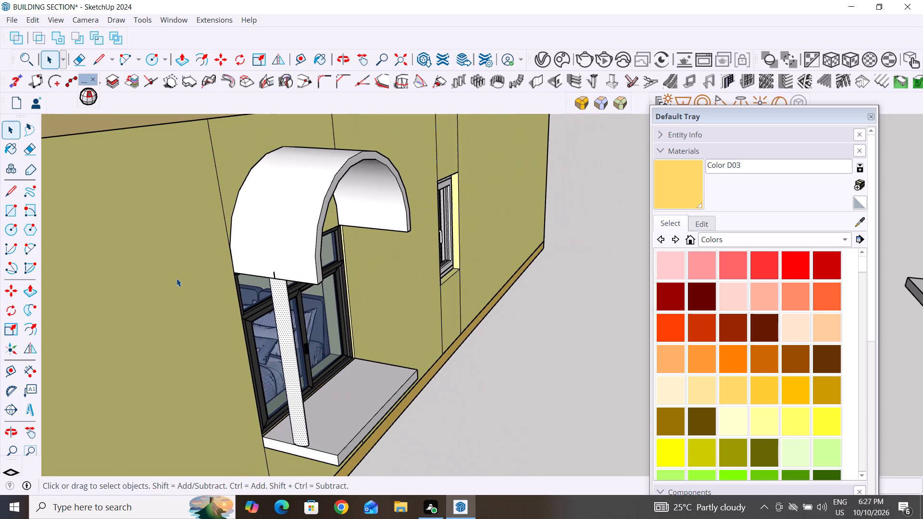
left_click(274, 274)
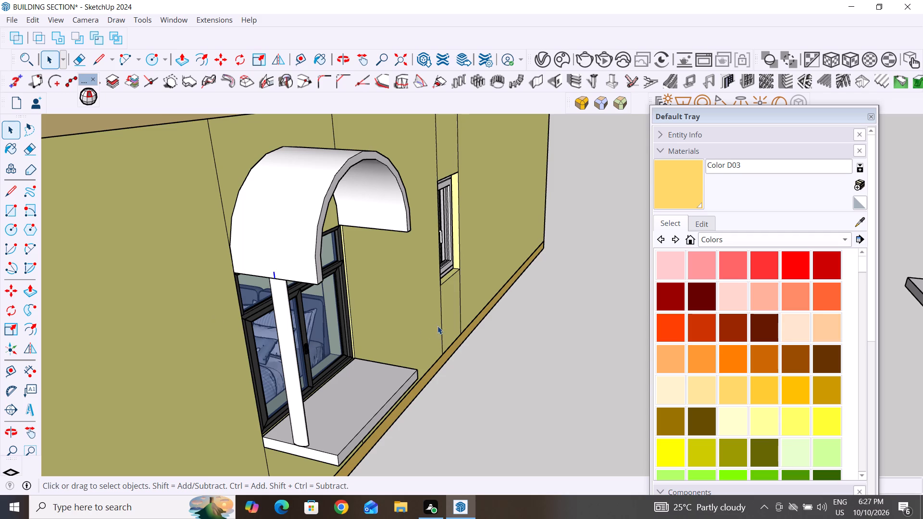
scroll(270, 271, "up", 4)
key("Delete")
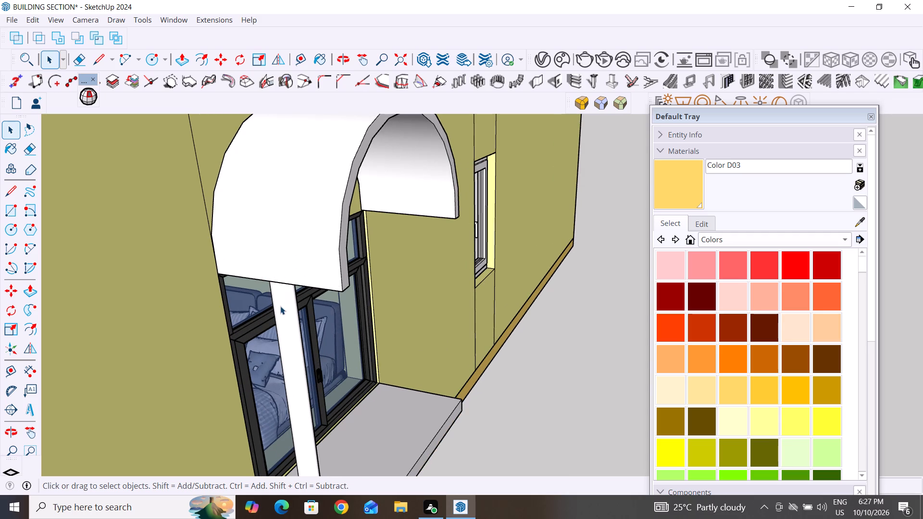
Draw a short guide line up from near the middle of the lower edge on the canopy's opposite side.
middle_click_drag(487, 305, 203, 384)
left_click_drag(312, 356, 229, 375)
scroll(538, 321, "down", 3)
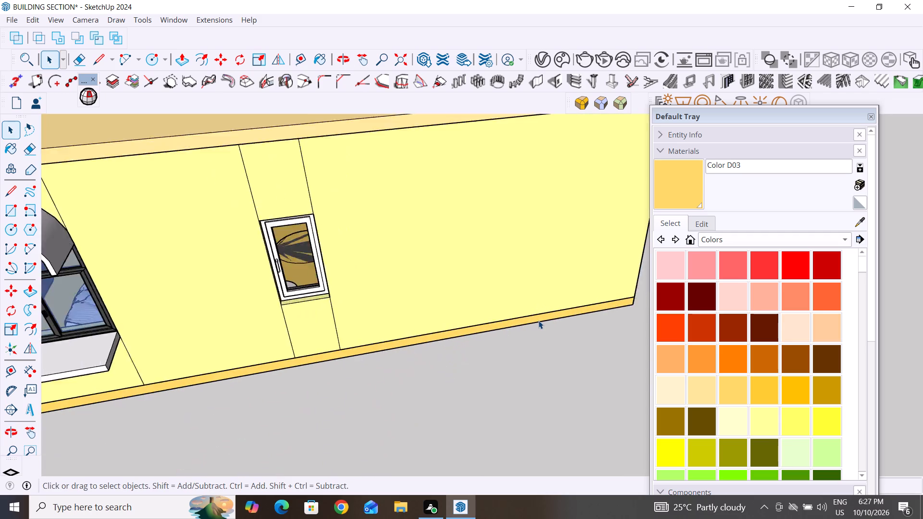
scroll(538, 321, "down", 3)
middle_click_drag(543, 331, 307, 411)
scroll(353, 140, "up", 5)
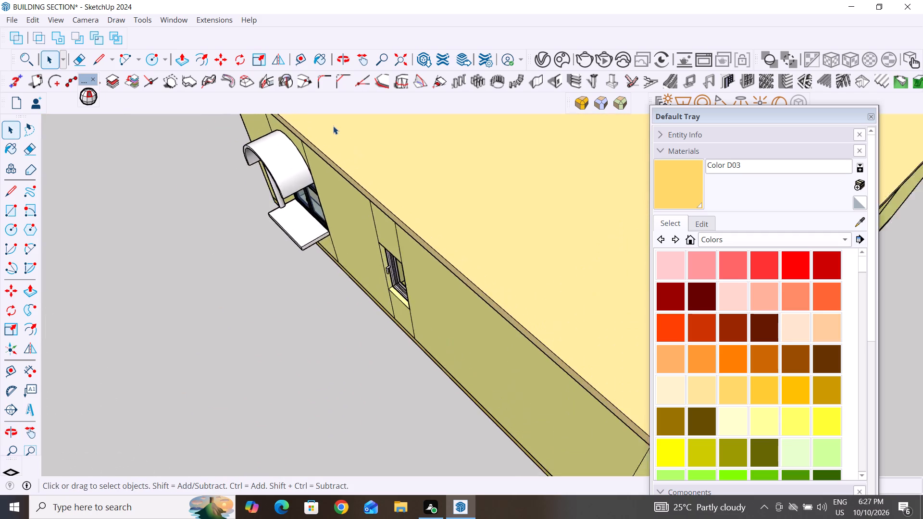
scroll(333, 126, "up", 16)
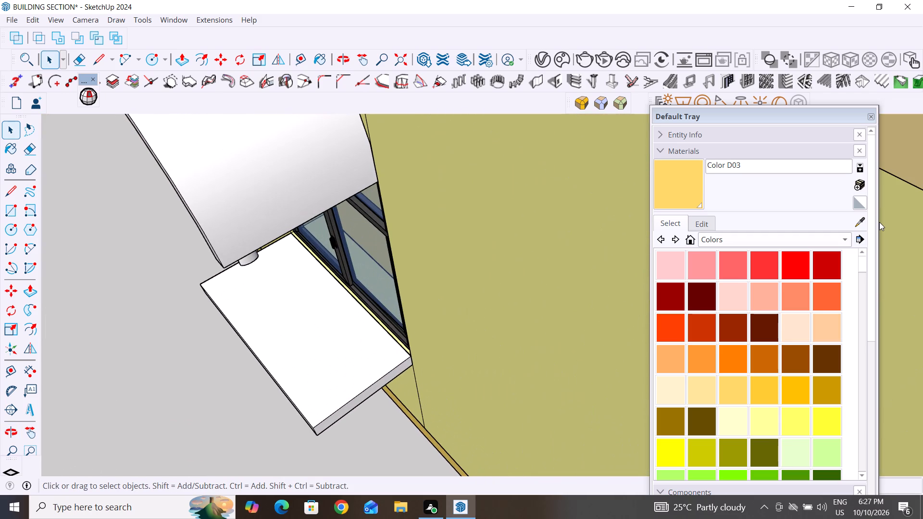
left_click(8, 191)
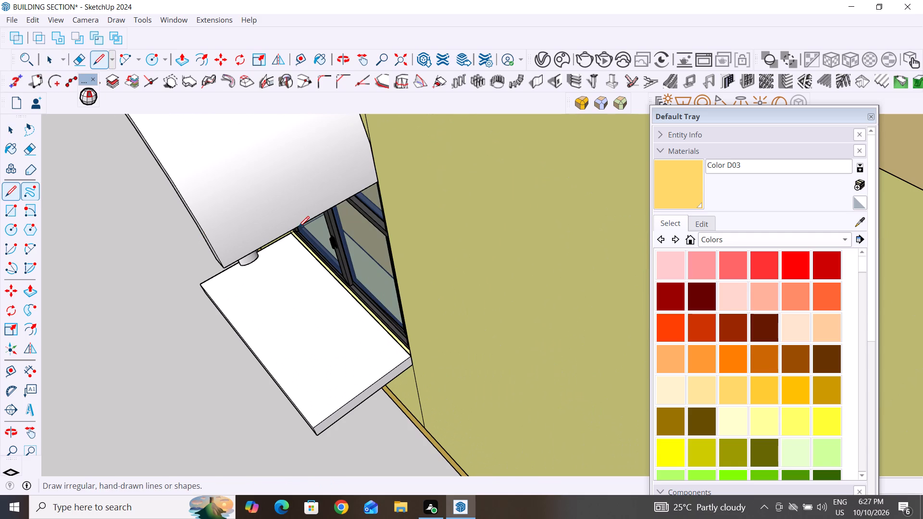
left_click(309, 222)
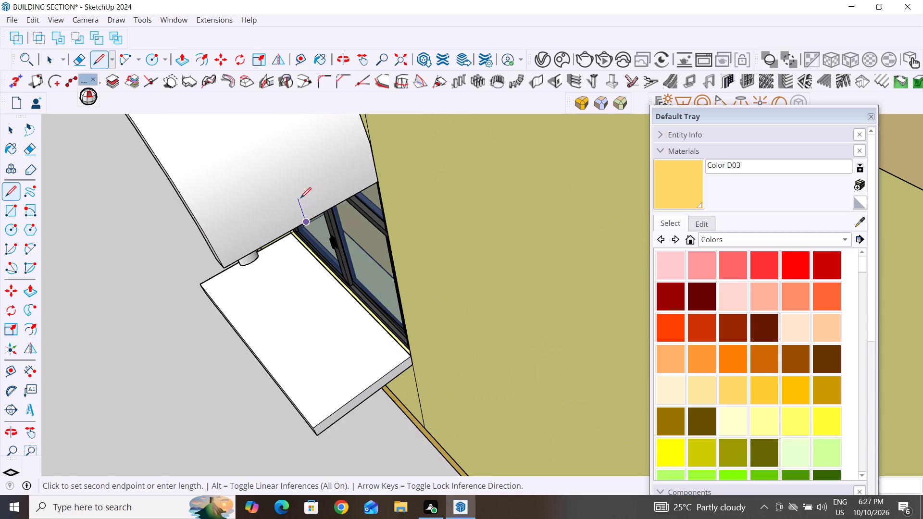
left_click(300, 198)
left_click(13, 132)
left_click(101, 300)
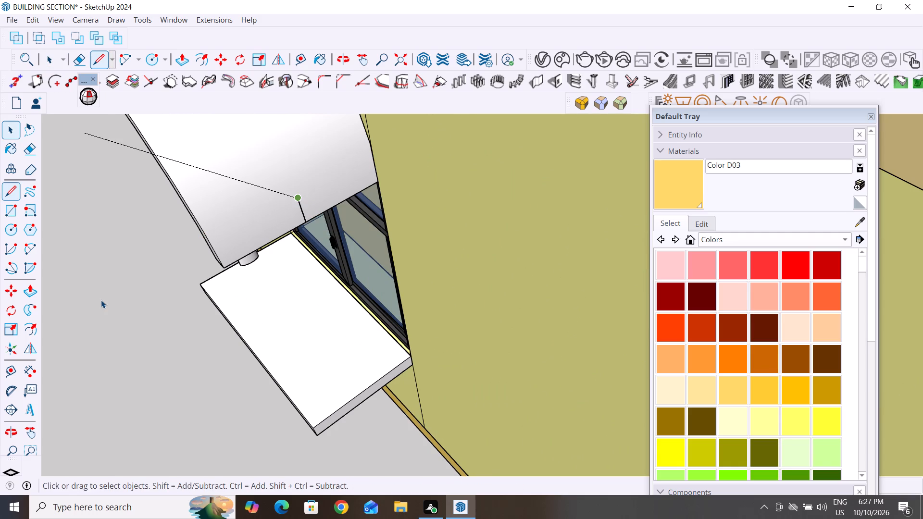
Copy the round column to the canopy's opposite side, placing its top at the guide line's endpoint on the lower edge.
scroll(212, 375, "down", 16)
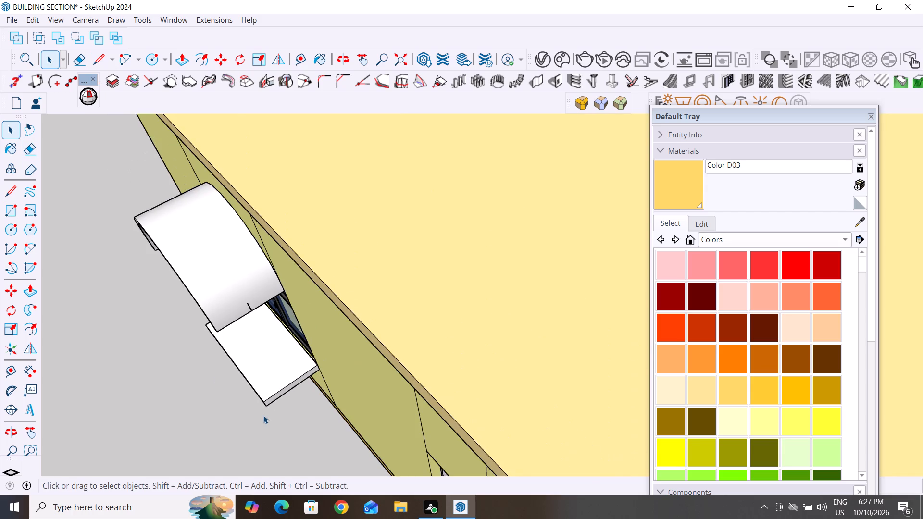
middle_click_drag(302, 406, 250, 259)
scroll(255, 383, "up", 2)
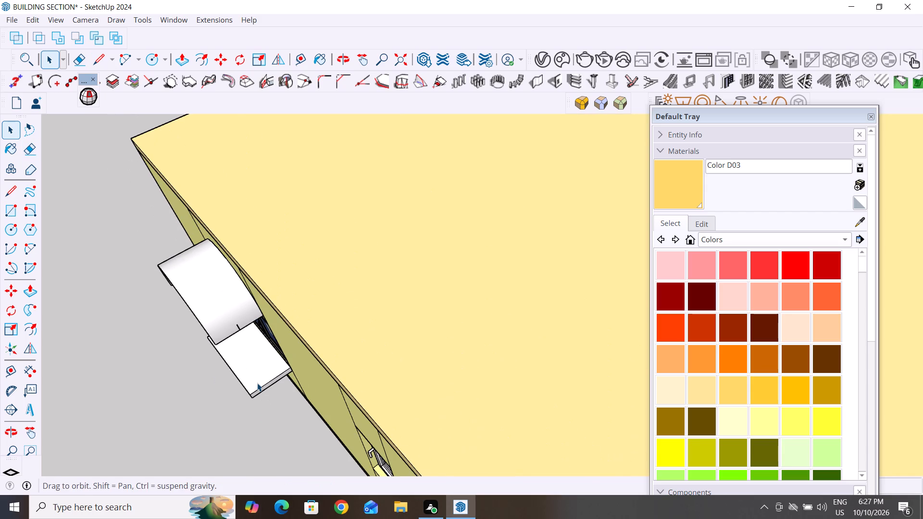
scroll(257, 383, "up", 3)
middle_click_drag(275, 378, 258, 305)
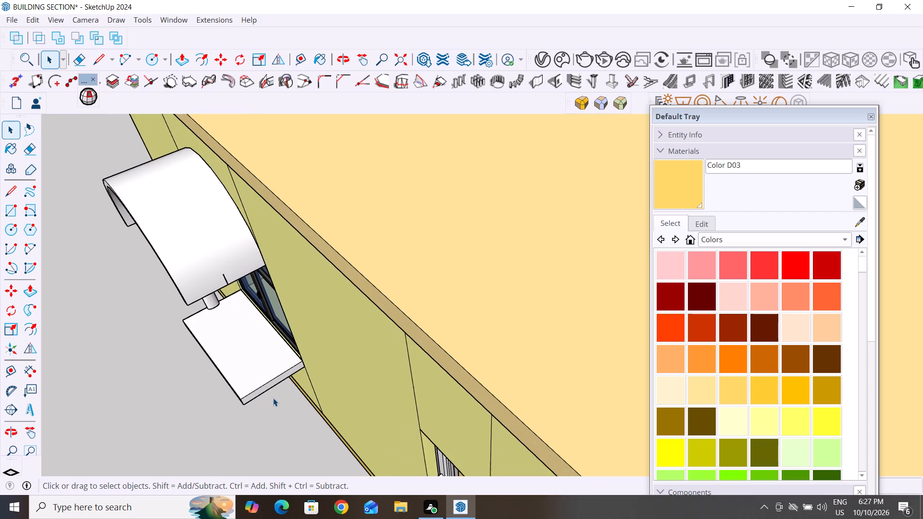
scroll(326, 433, "down", 6)
middle_click_drag(398, 383, 393, 371)
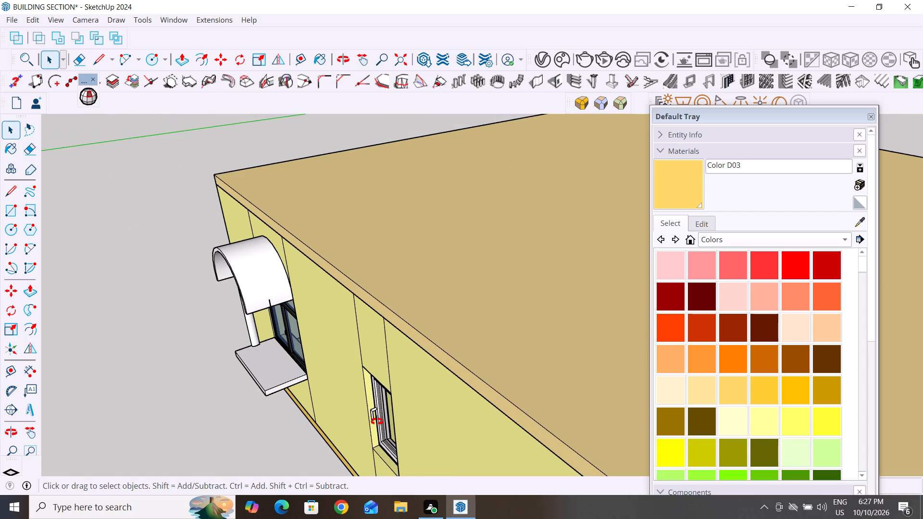
middle_click_drag(377, 340, 359, 268)
scroll(359, 268, "down", 4)
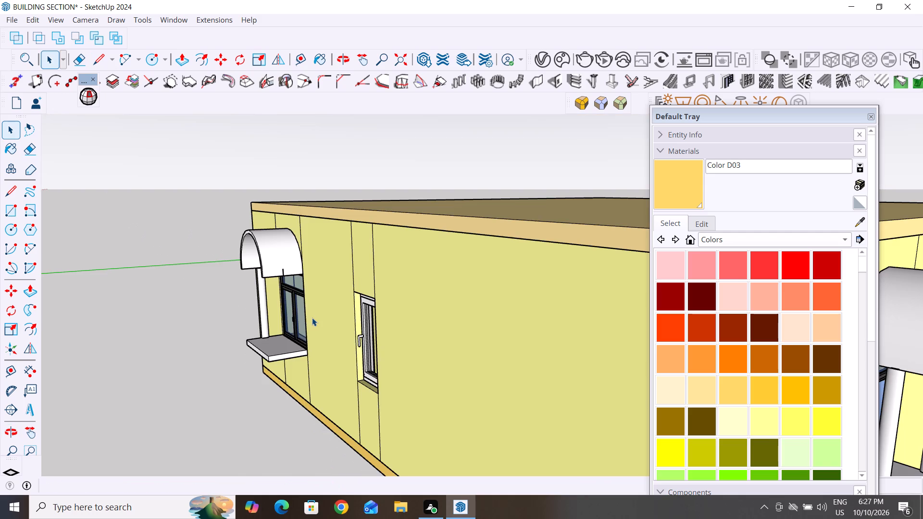
scroll(317, 298, "up", 8)
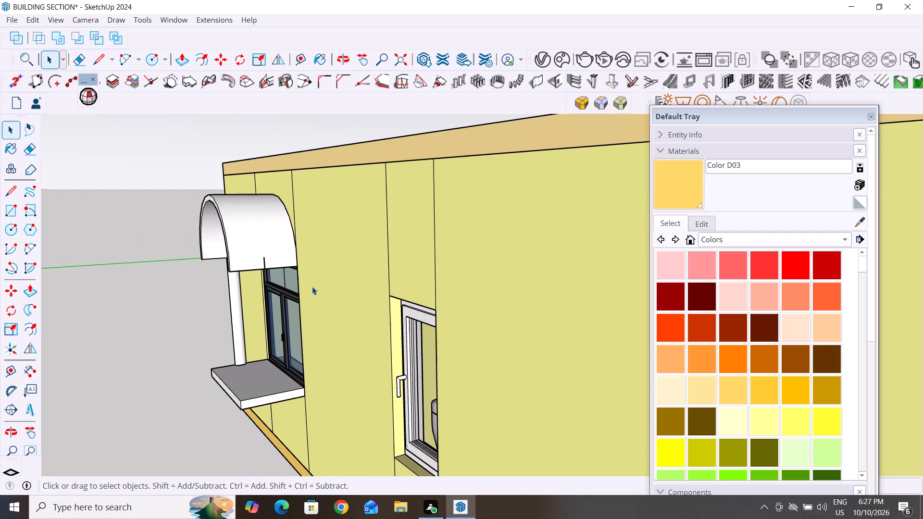
middle_click_drag(339, 235, 284, 177)
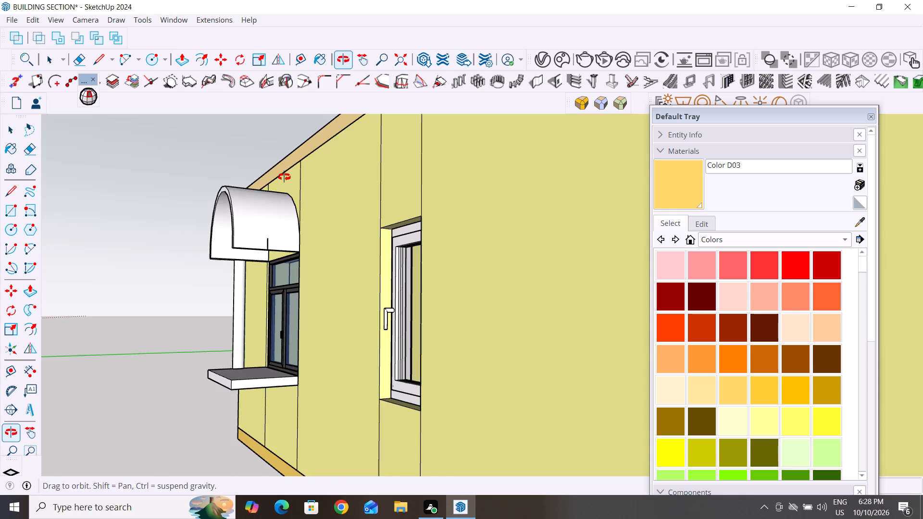
middle_click_drag(284, 177, 282, 180)
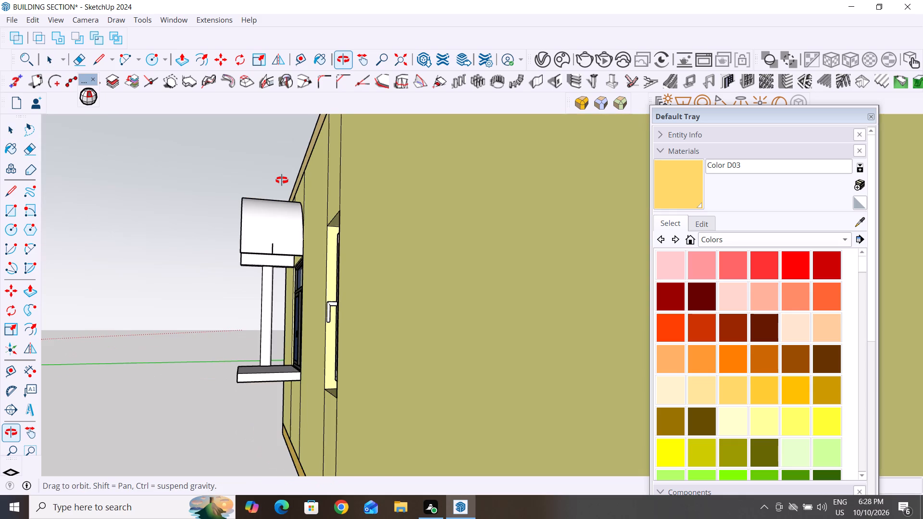
left_click(140, 237)
left_click(267, 282)
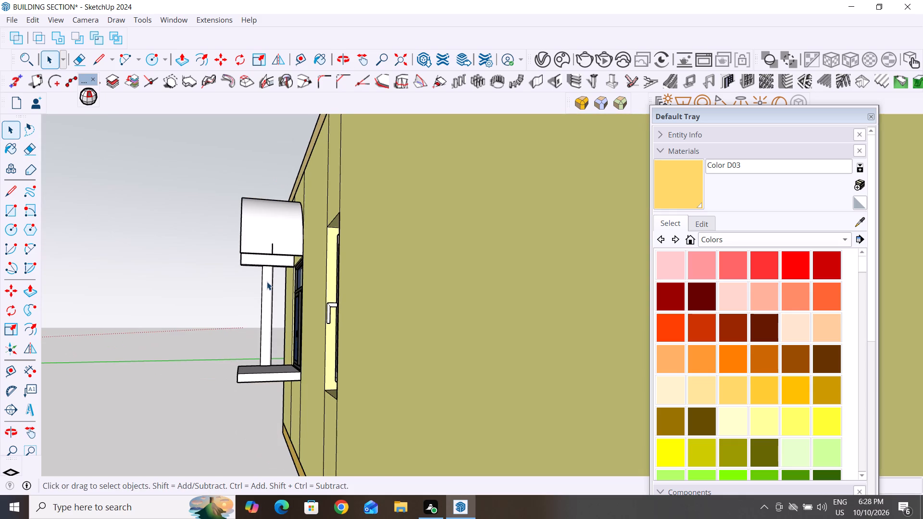
key("m")
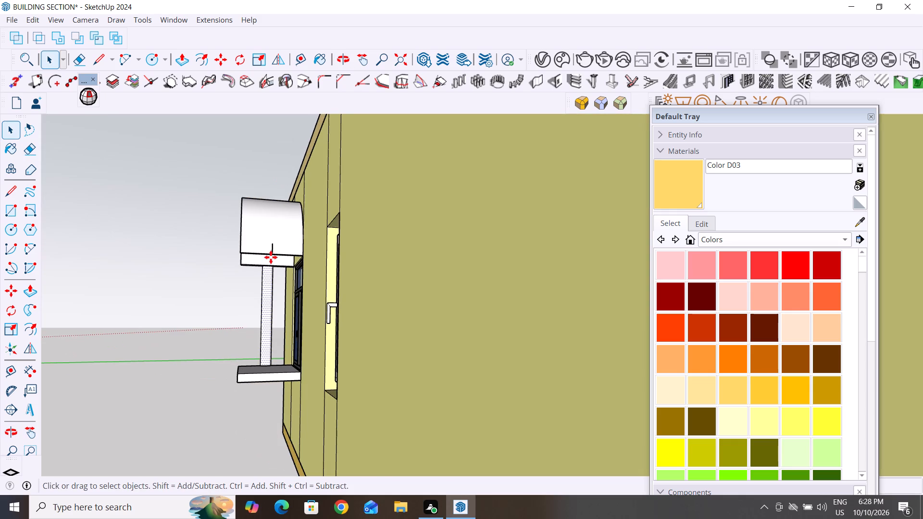
scroll(268, 267, "up", 4)
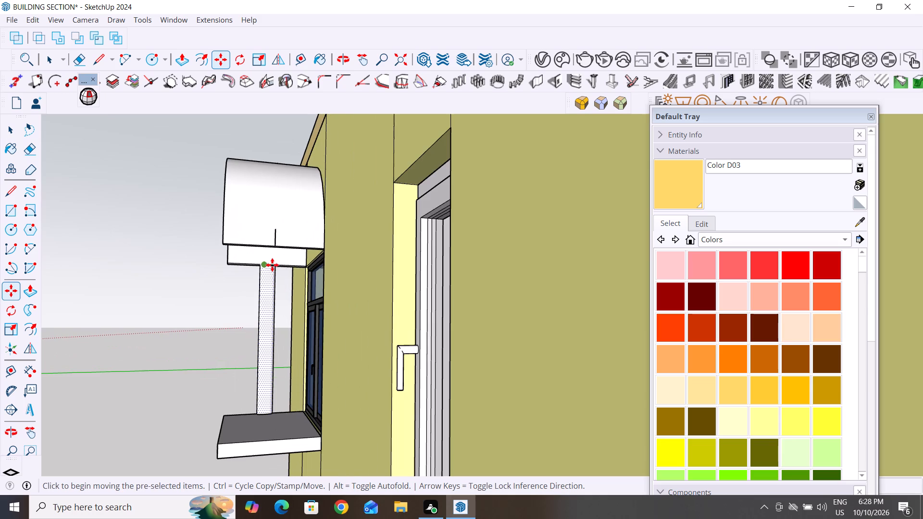
left_click(272, 265)
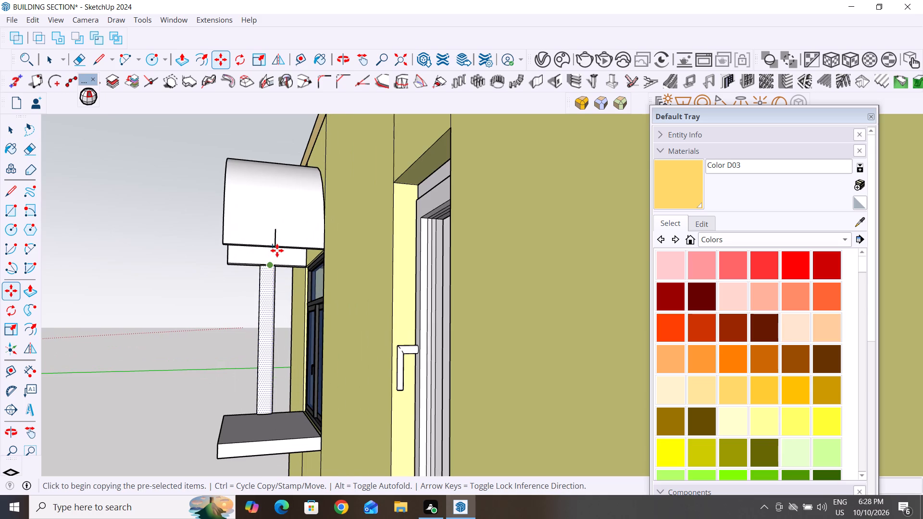
scroll(277, 247, "up", 5)
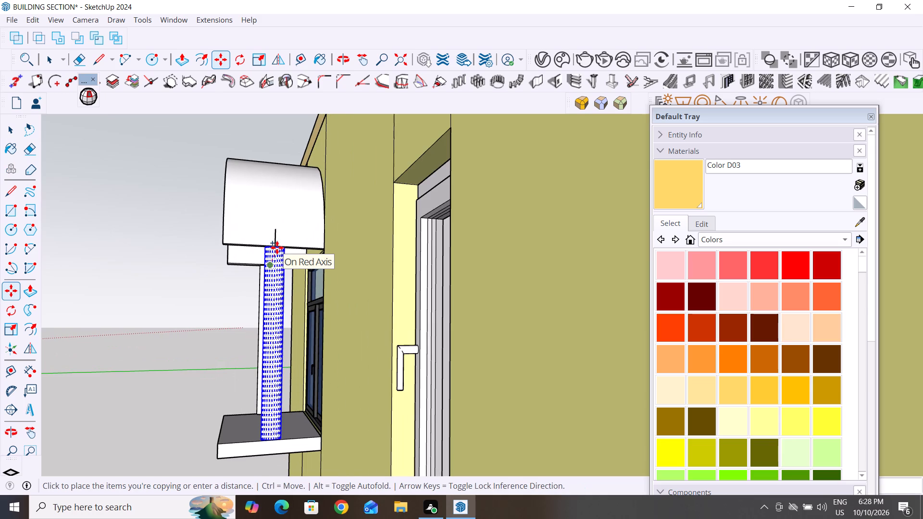
scroll(277, 247, "up", 5)
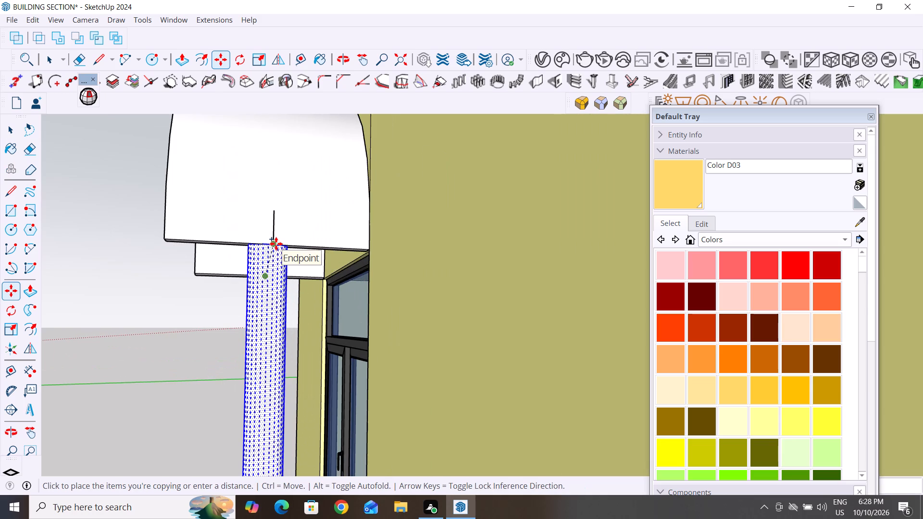
left_click(276, 244)
left_click(11, 130)
left_click(127, 310)
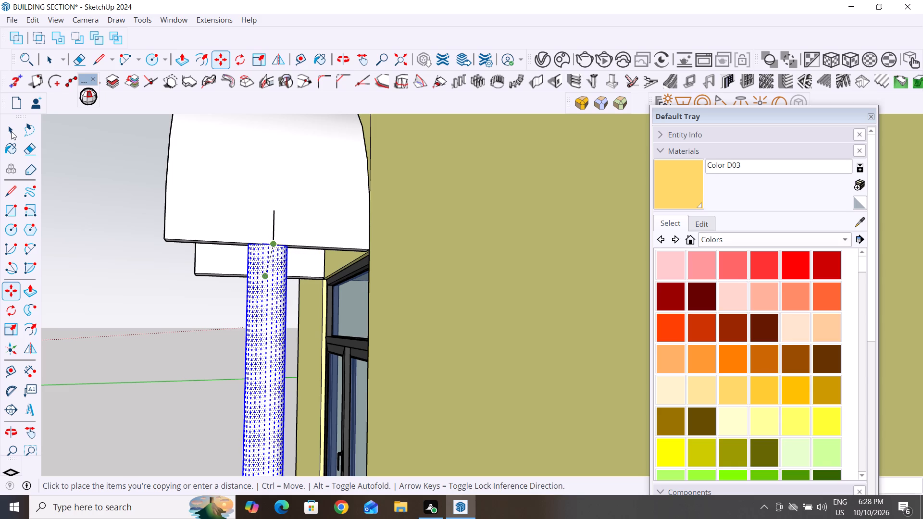
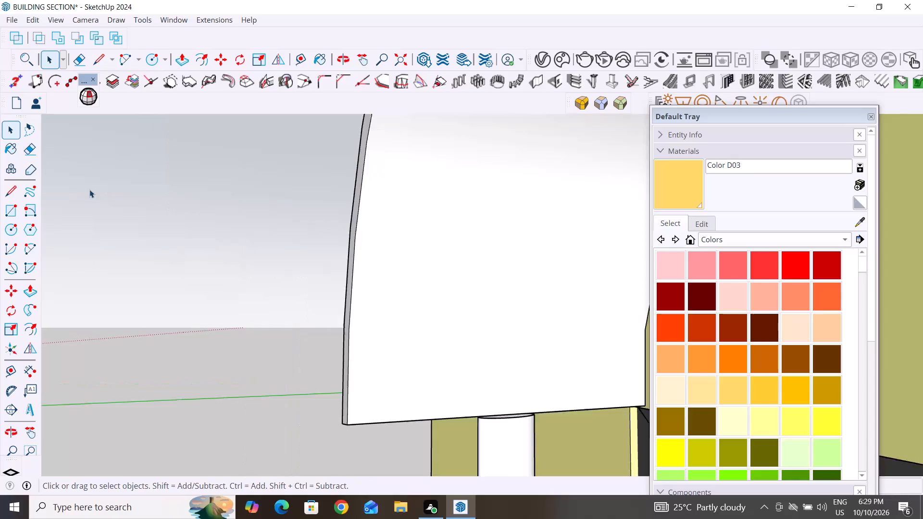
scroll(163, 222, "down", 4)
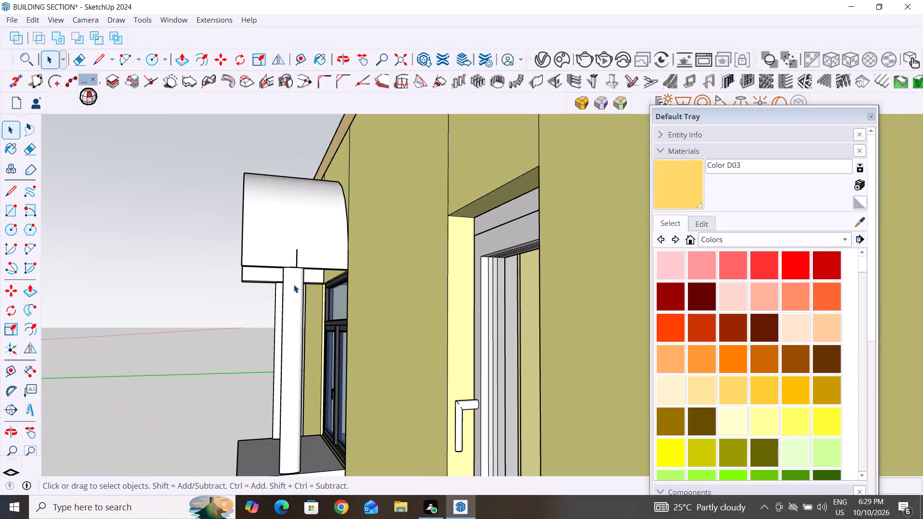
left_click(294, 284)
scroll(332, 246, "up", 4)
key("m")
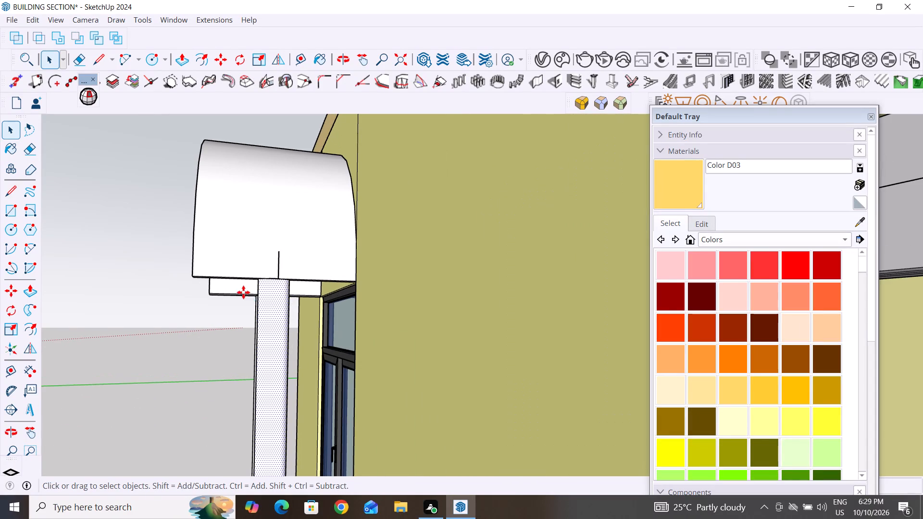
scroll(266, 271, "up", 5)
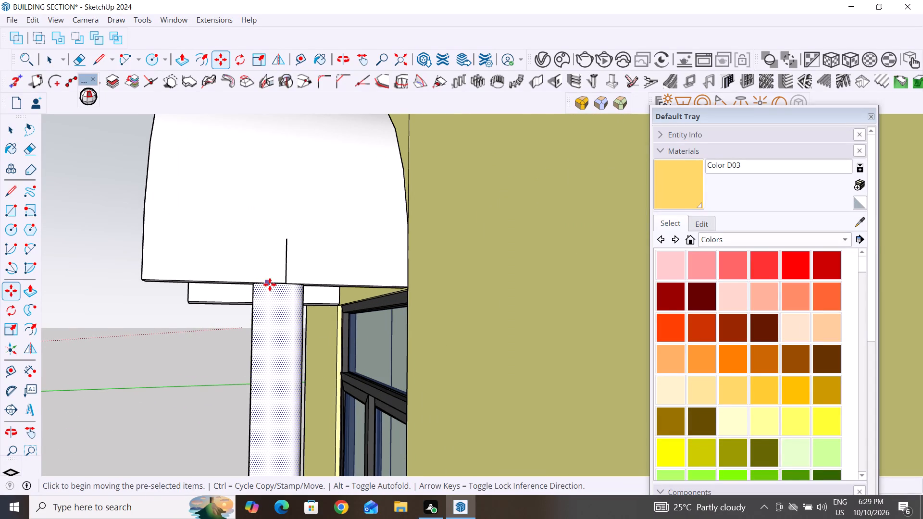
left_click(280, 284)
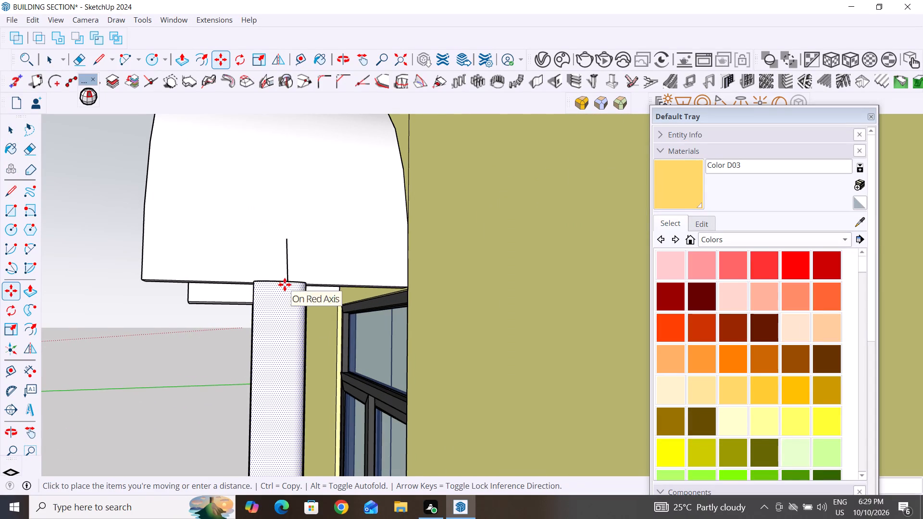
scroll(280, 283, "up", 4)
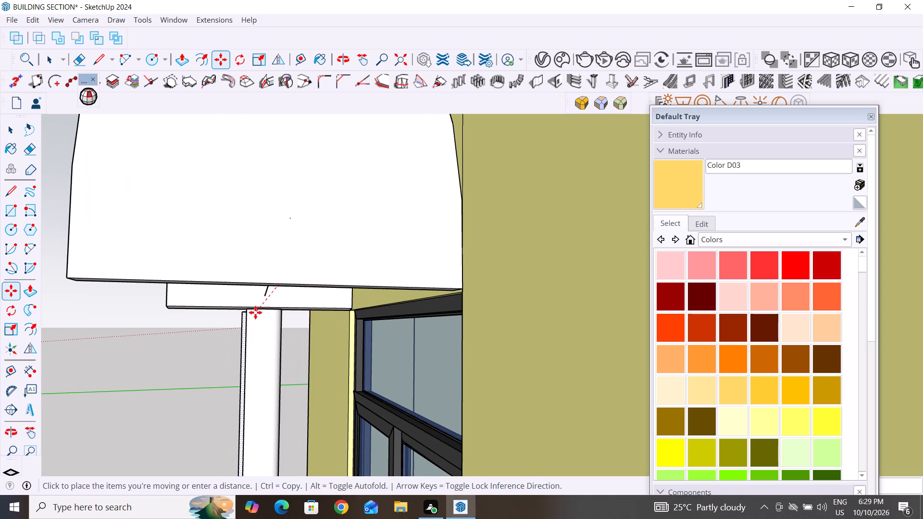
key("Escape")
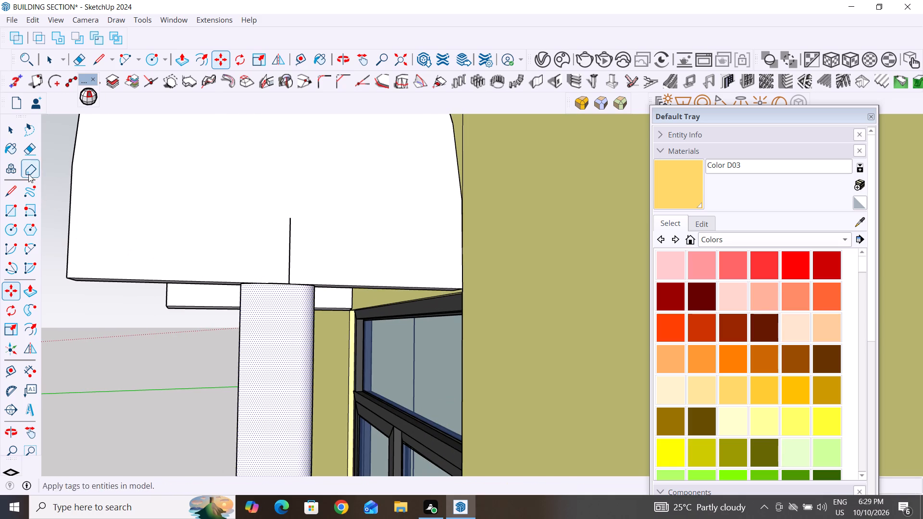
Delete the short guide line above the copied column on the canopy's outer face.
left_click(15, 134)
left_click(288, 276)
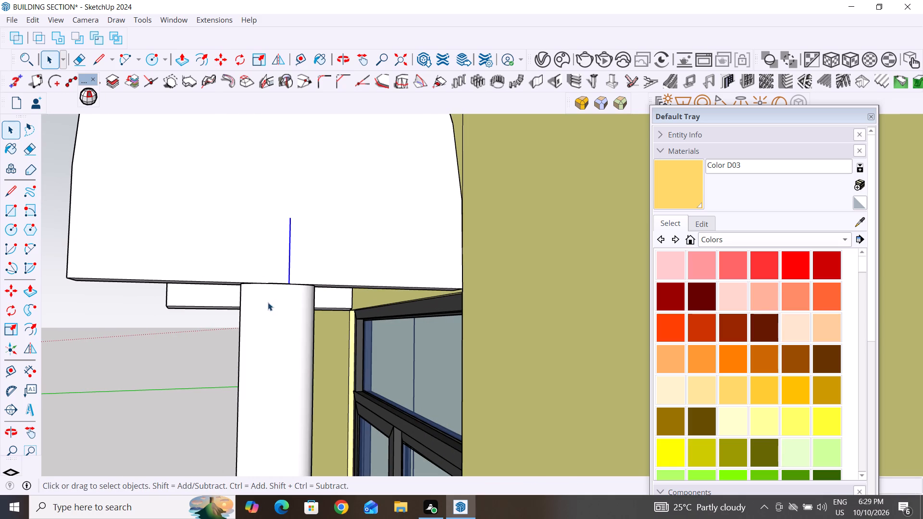
key("Delete")
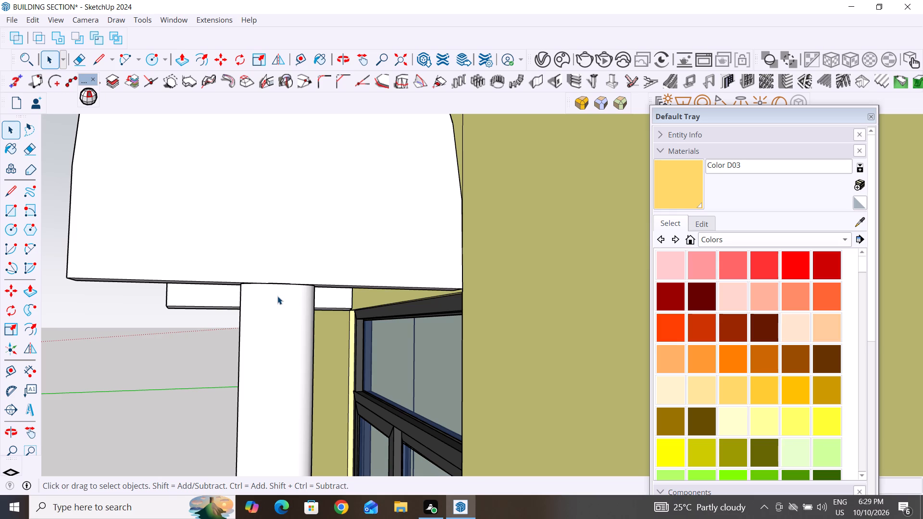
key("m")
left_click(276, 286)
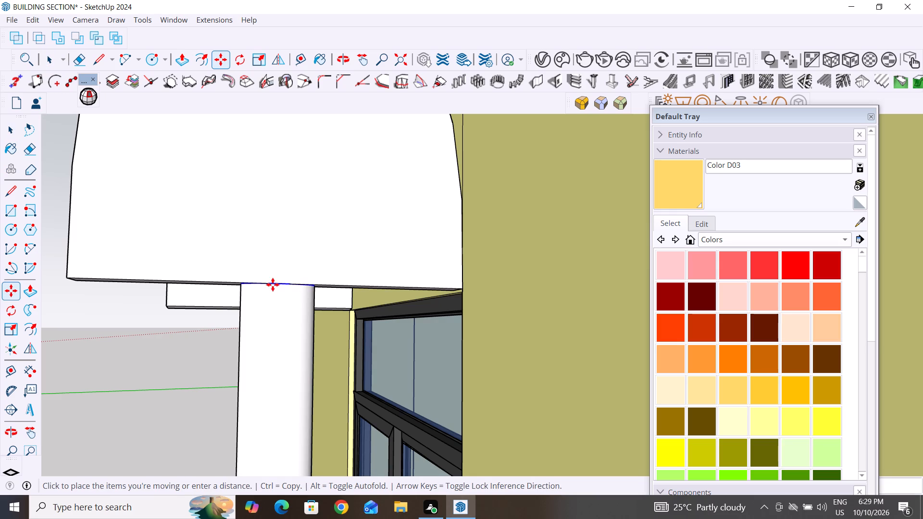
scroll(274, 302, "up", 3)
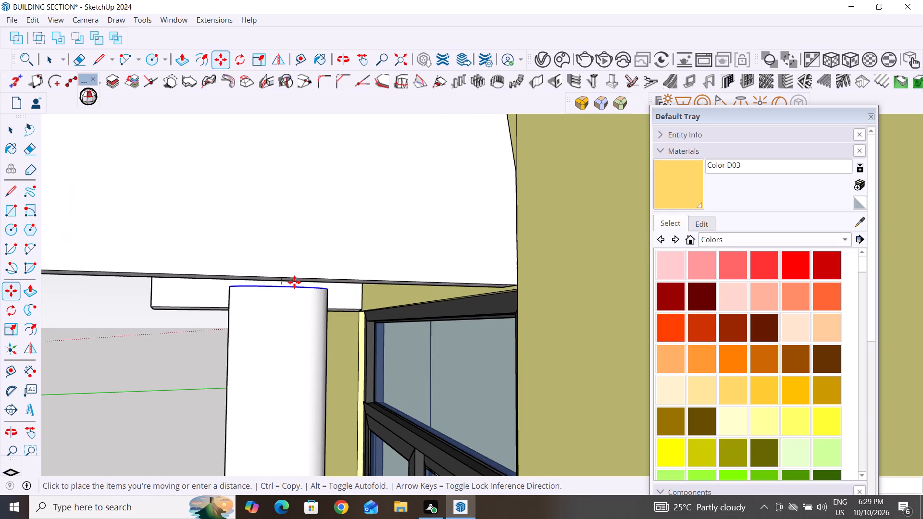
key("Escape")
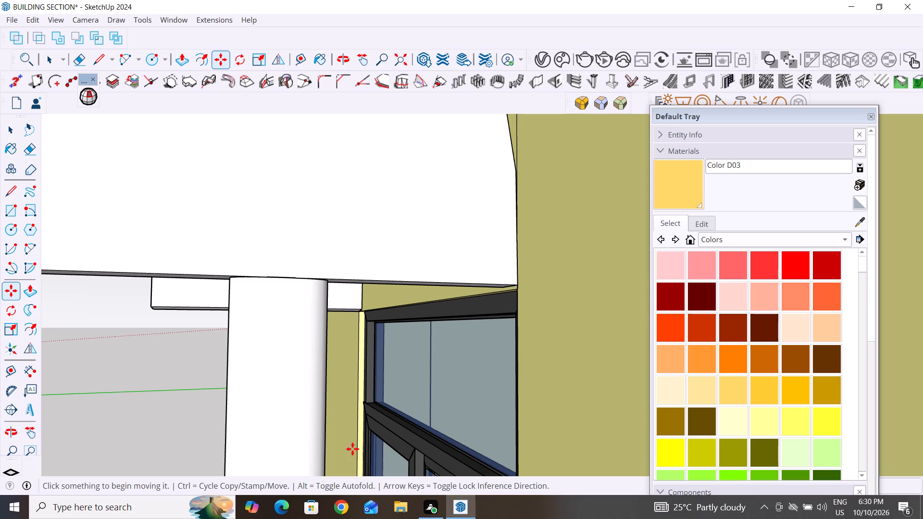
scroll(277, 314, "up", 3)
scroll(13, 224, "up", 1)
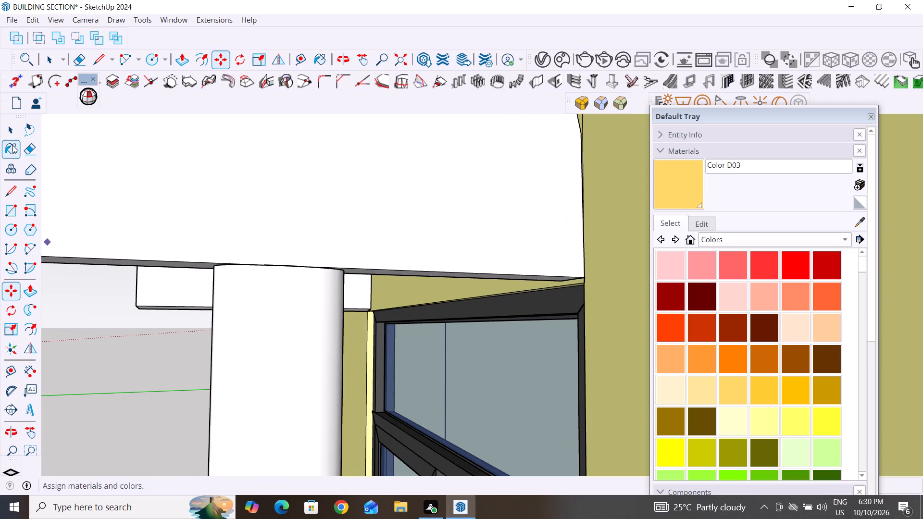
Draw a short guide line down the window ledge's end face from the midpoint of its upper edge, below the copied column.
left_click(15, 131)
scroll(290, 343, "down", 20)
scroll(290, 343, "down", 8)
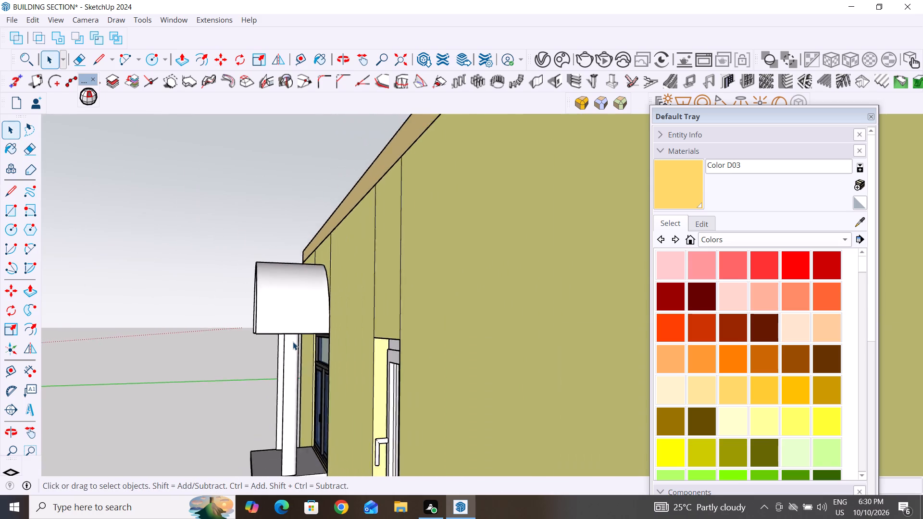
scroll(293, 342, "down", 6)
scroll(280, 416, "up", 20)
scroll(280, 416, "up", 1)
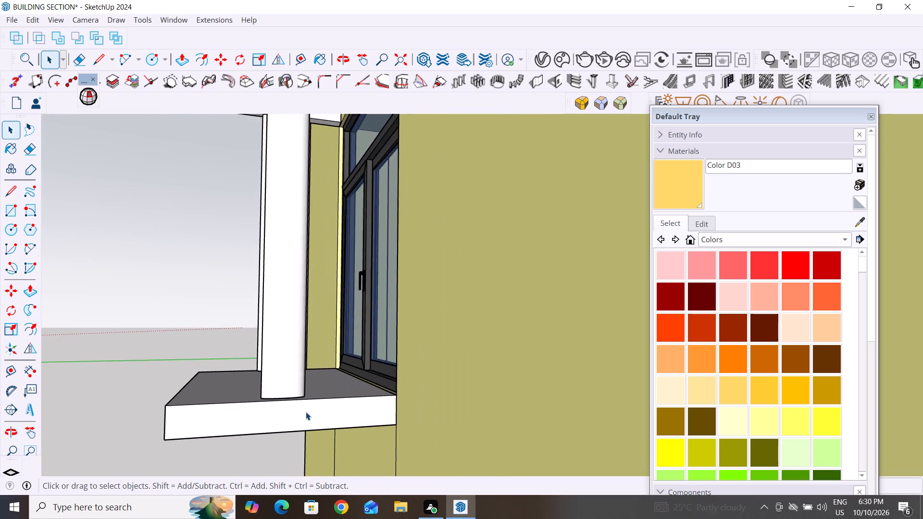
scroll(306, 412, "up", 2)
left_click(284, 380)
left_click(14, 201)
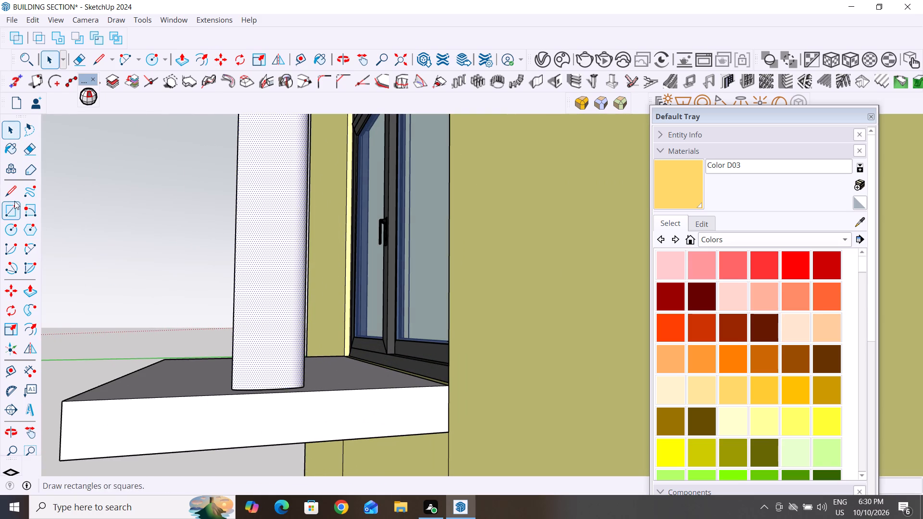
left_click(12, 194)
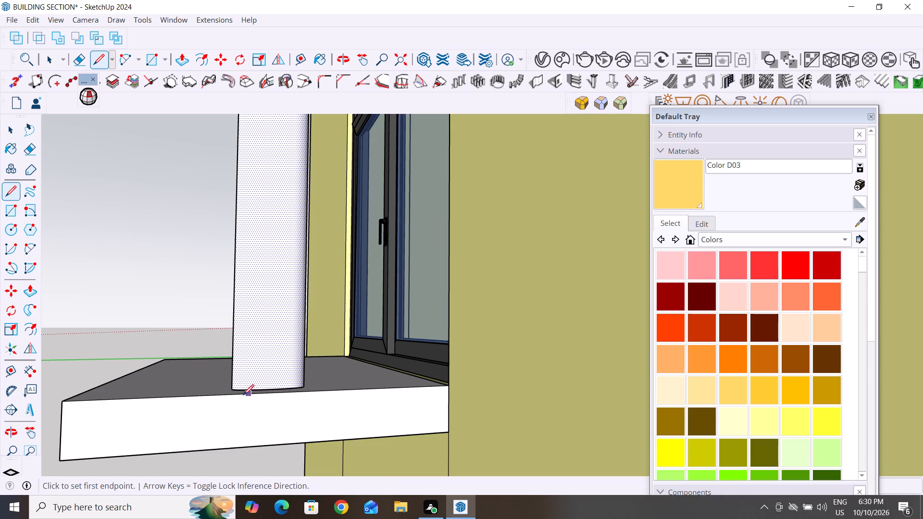
left_click(279, 393)
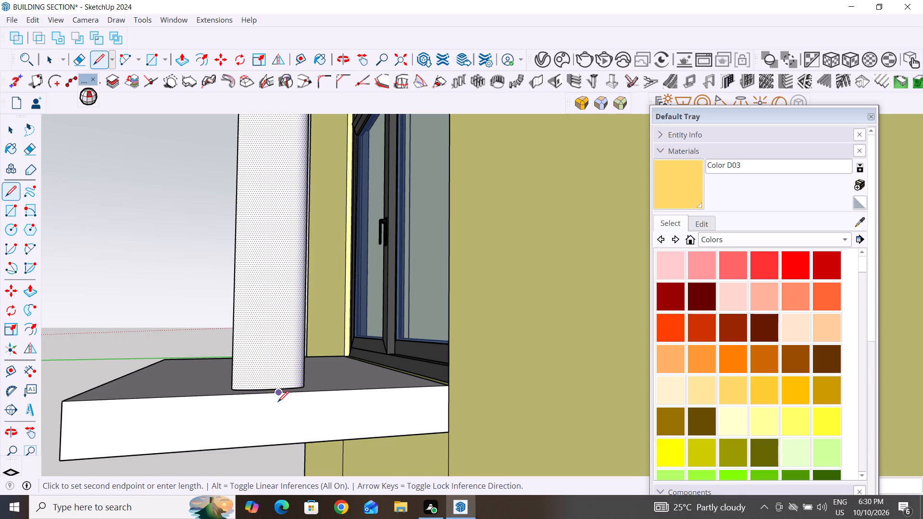
left_click(276, 412)
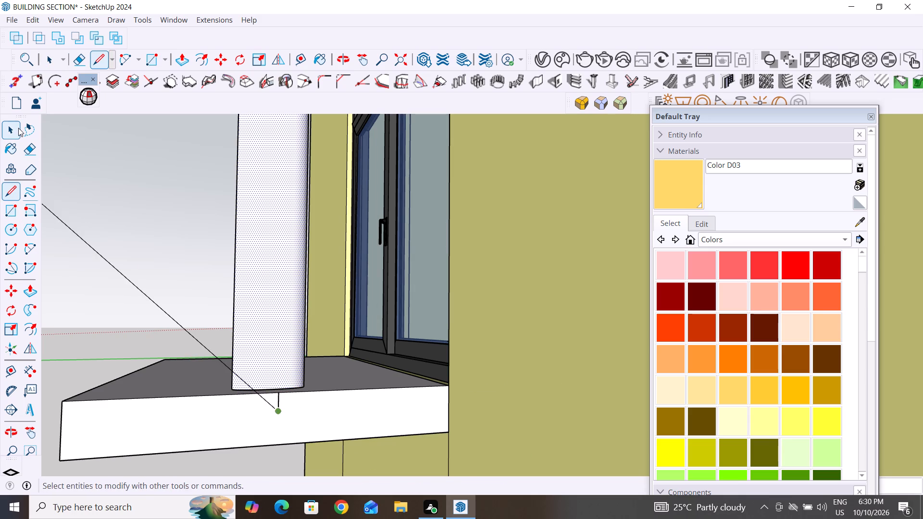
left_click(18, 128)
Move the copied round column so its base meets the guide line's upper endpoint on the ledge's edge.
left_click(163, 280)
left_click(274, 385)
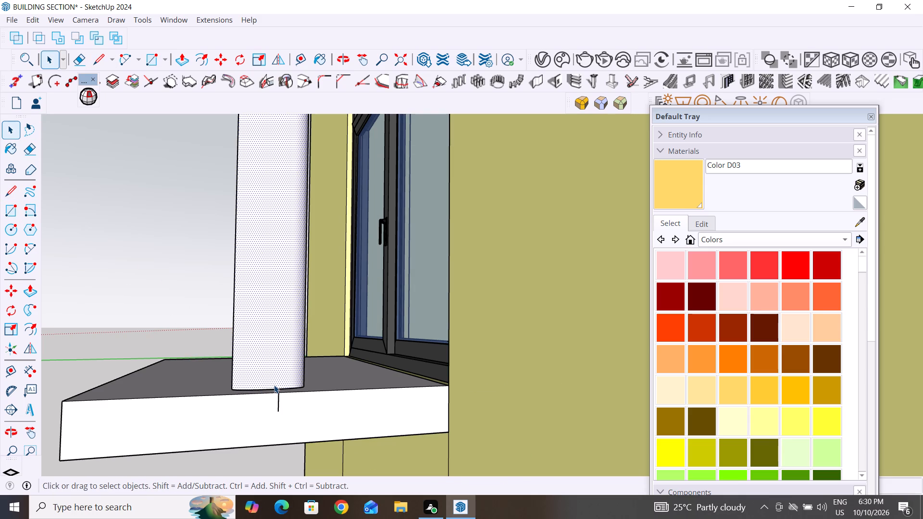
key("m")
scroll(326, 393, "up", 1)
middle_click_drag(326, 404, 325, 434)
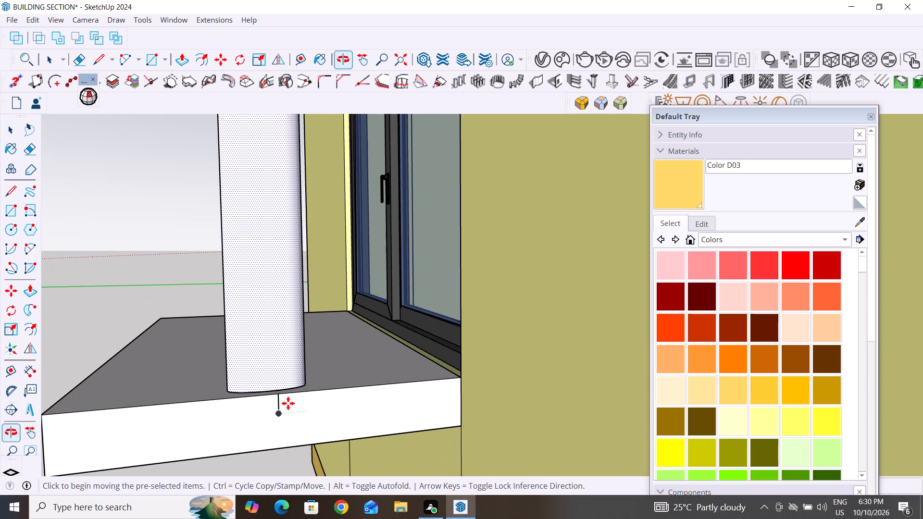
left_click(268, 388)
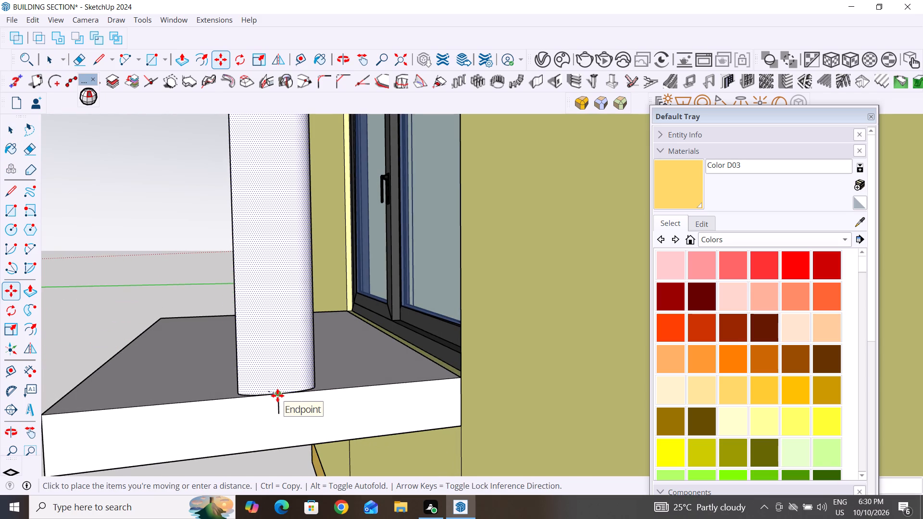
left_click(277, 395)
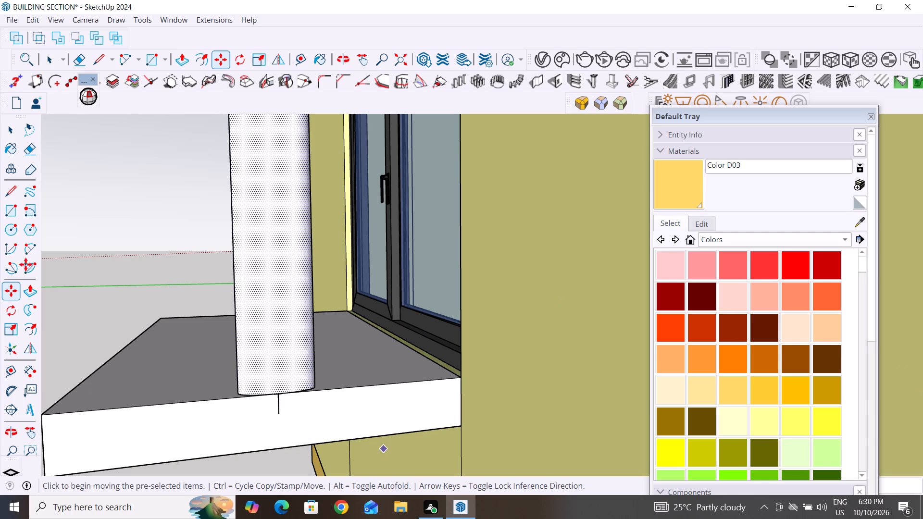
Delete the short guide line on the ledge's end face below the column.
left_click(11, 126)
left_click(113, 193)
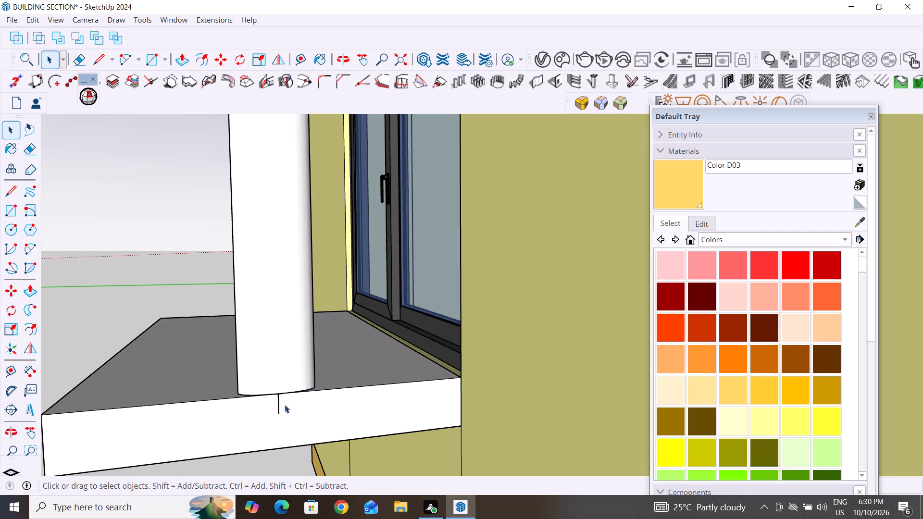
left_click(278, 404)
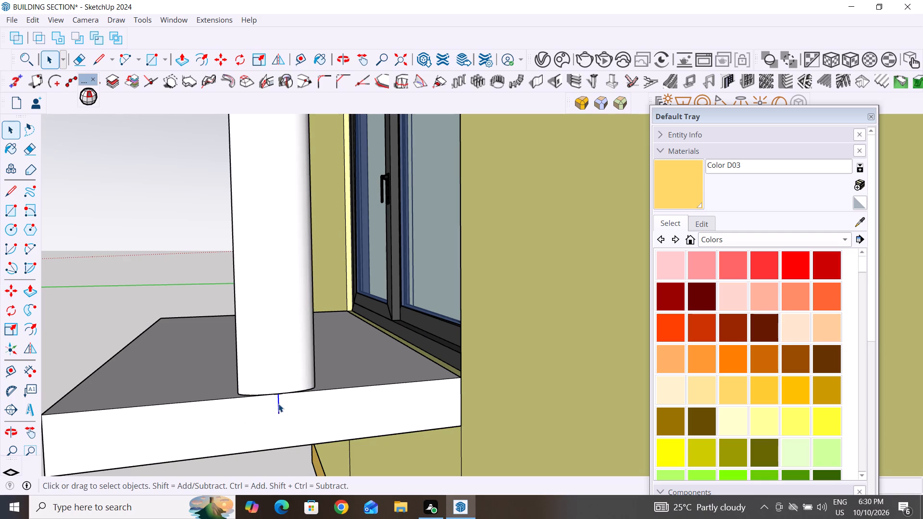
key("Delete")
Copy the arched window's two round canopy columns together to the open ground outside the adjacent wall with the column-less canopy.
scroll(278, 404, "down", 19)
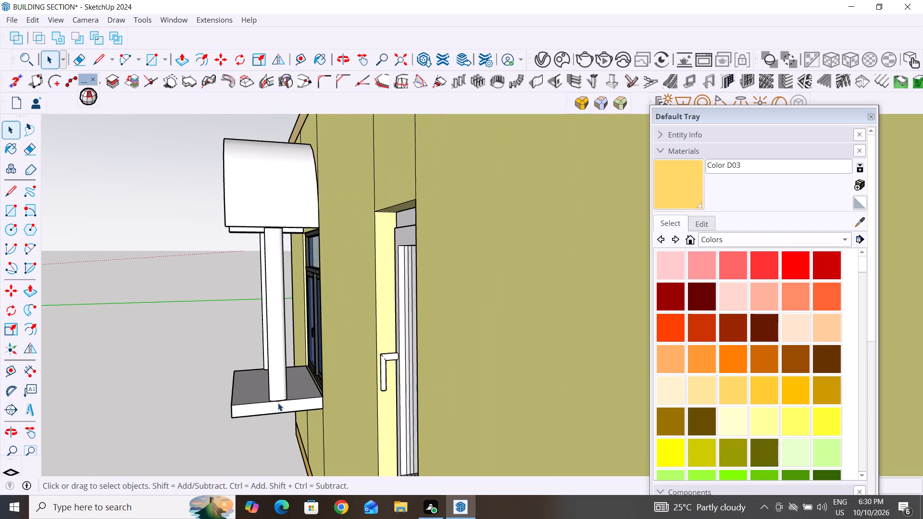
scroll(278, 403, "down", 5)
middle_click_drag(169, 365, 311, 412)
scroll(419, 337, "down", 4)
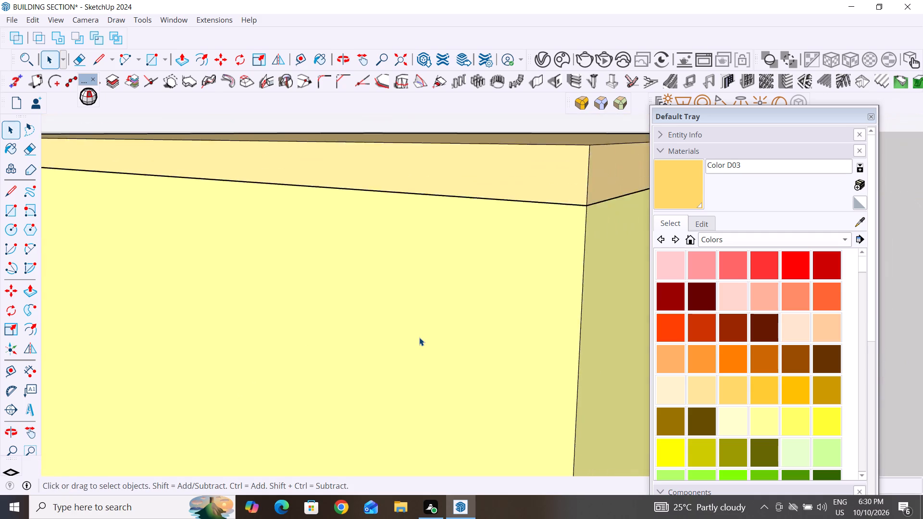
scroll(419, 337, "down", 18)
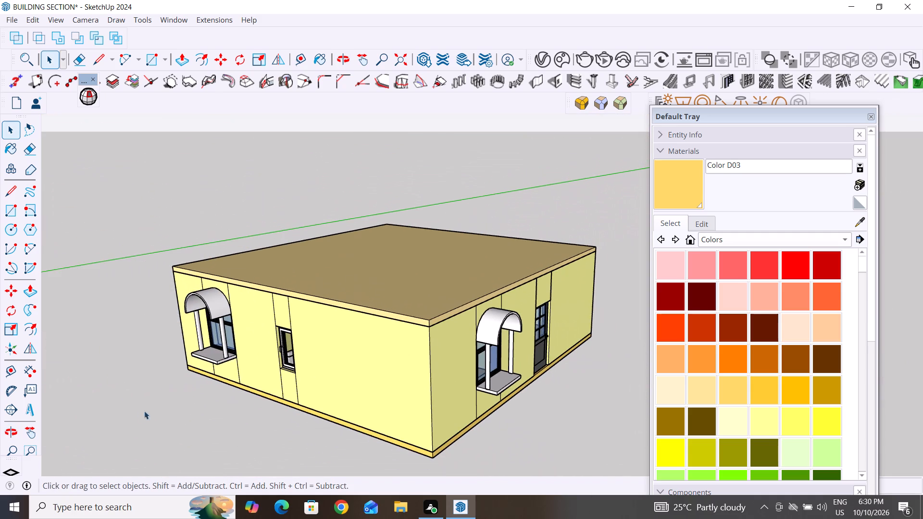
scroll(368, 384, "down", 4)
middle_click_drag(263, 408, 265, 409)
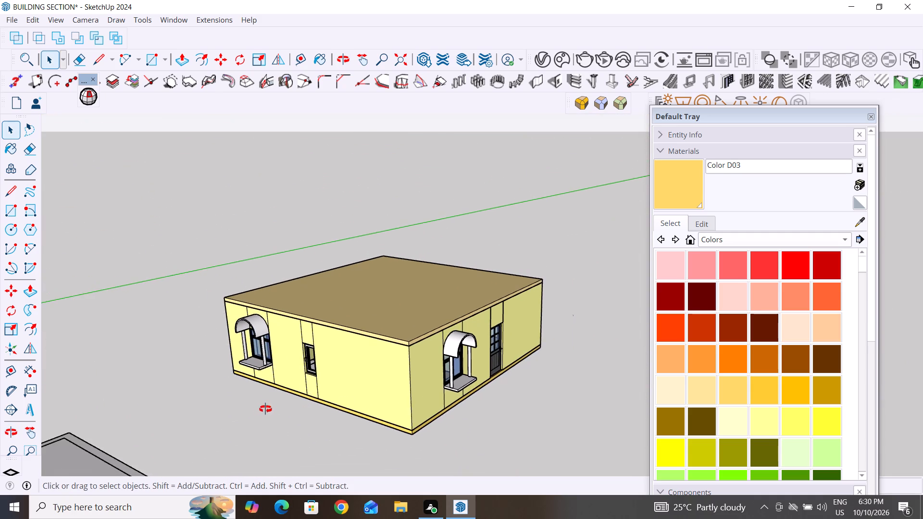
middle_click_drag(265, 409, 554, 386)
scroll(455, 235, "down", 6)
middle_click_drag(425, 351, 434, 375)
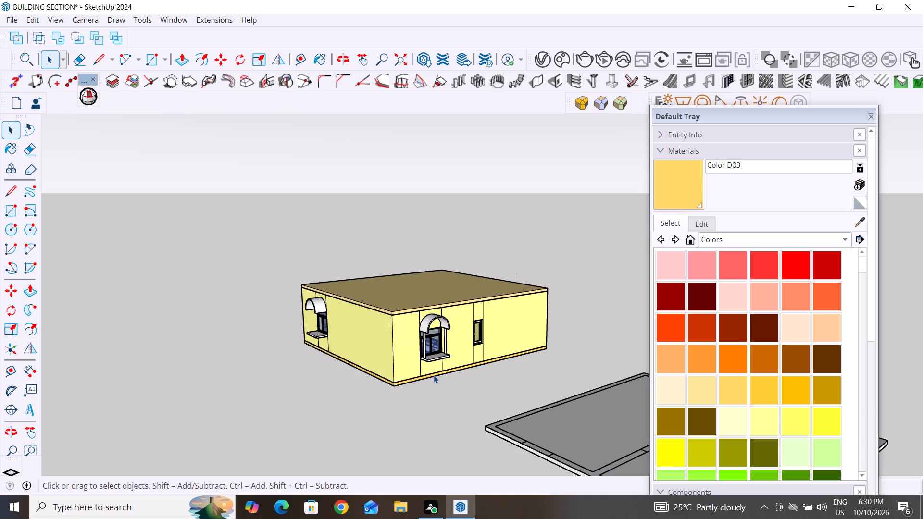
scroll(434, 368, "up", 18)
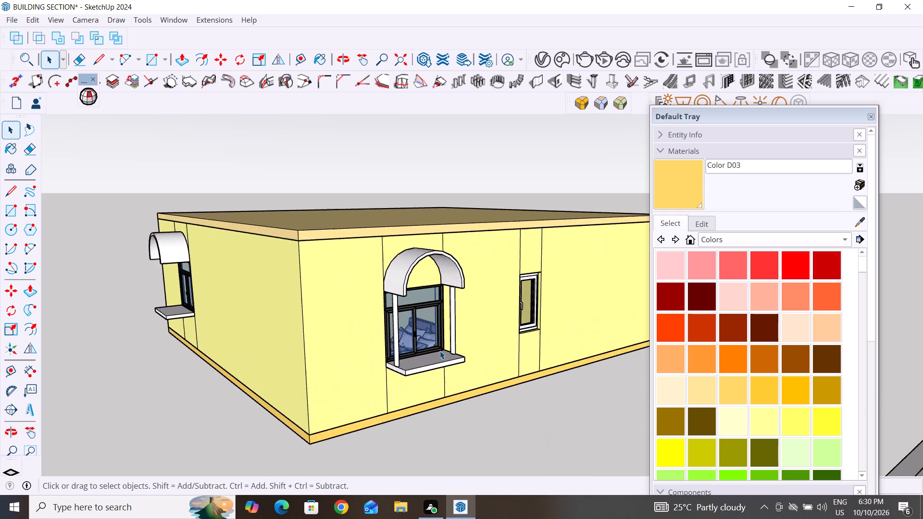
scroll(440, 351, "up", 10)
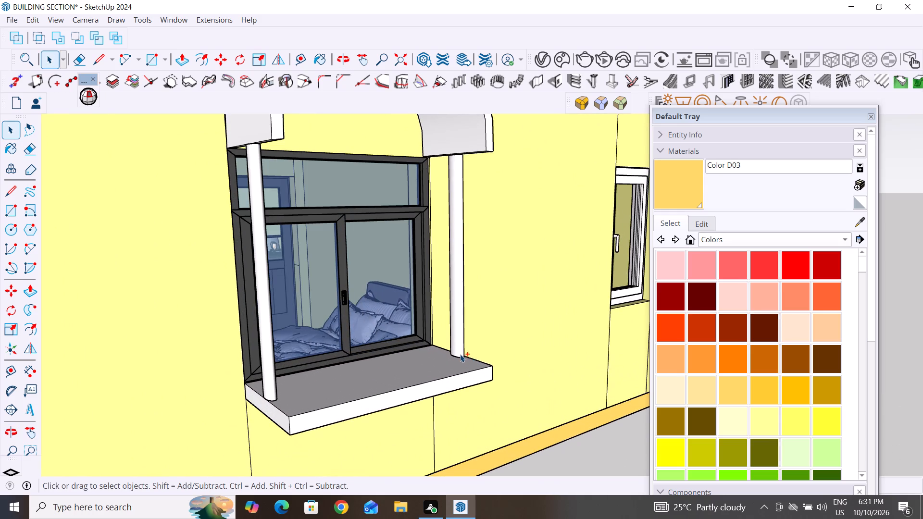
left_click(459, 347)
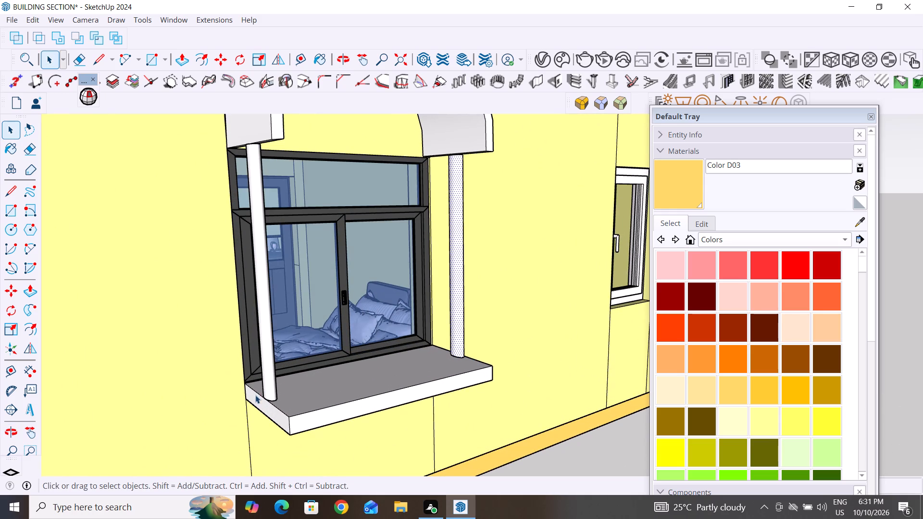
left_click(581, 465)
left_click(456, 341)
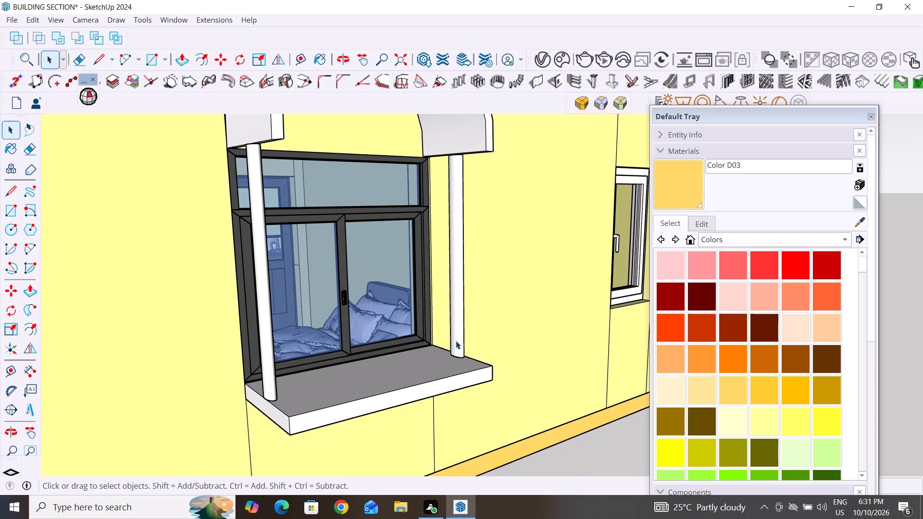
left_click(262, 377, "ctrl")
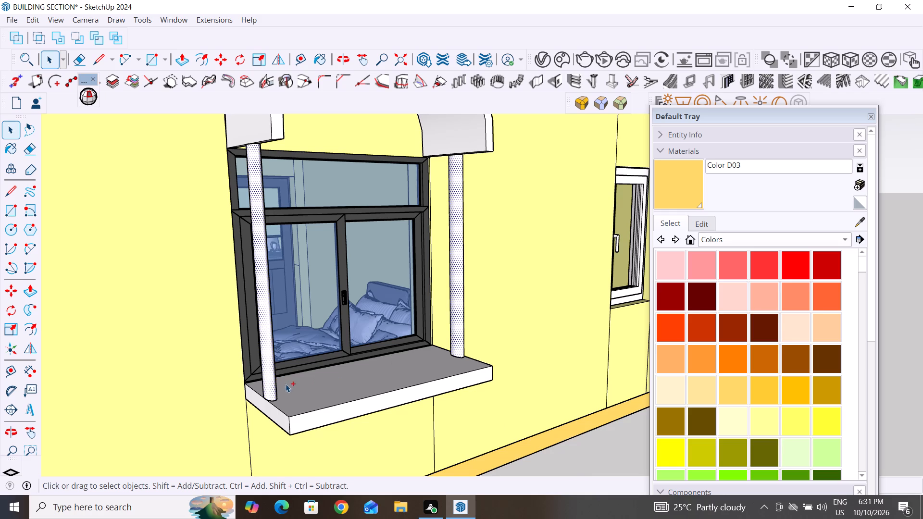
key("m")
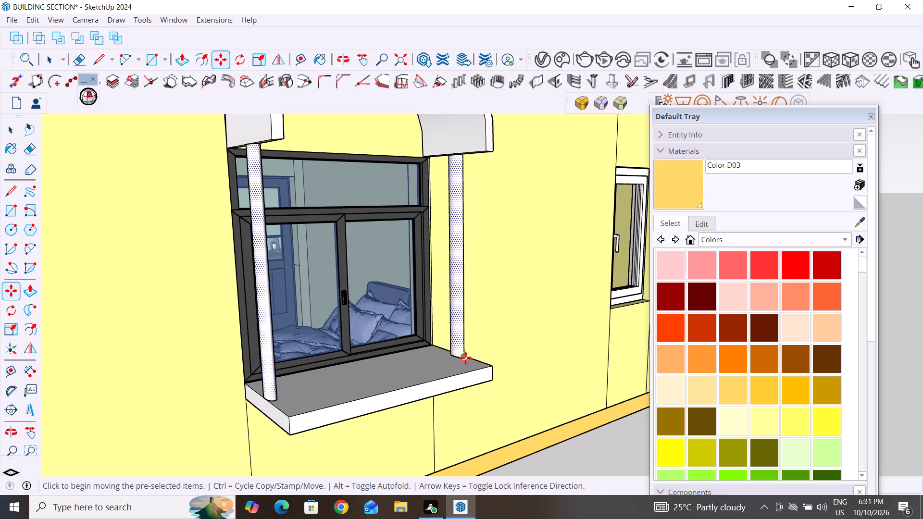
left_click(465, 358)
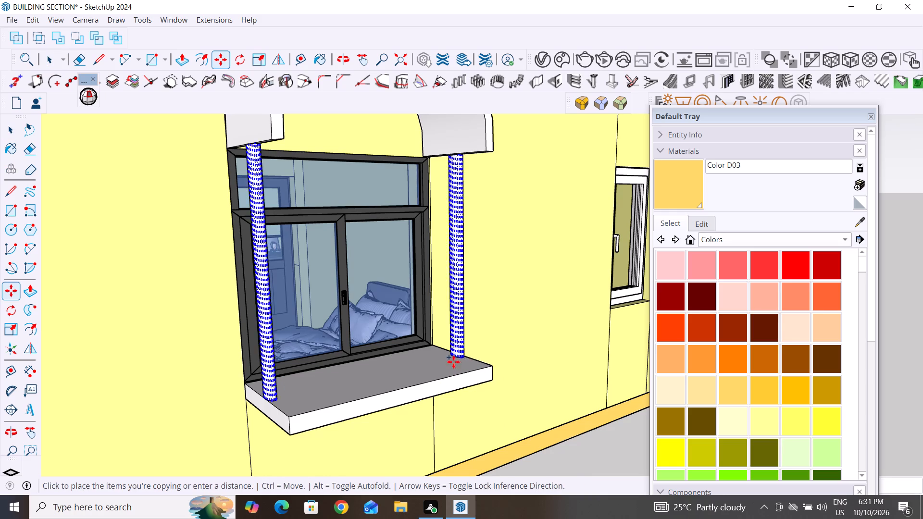
scroll(528, 377, "down", 5)
scroll(574, 371, "down", 5)
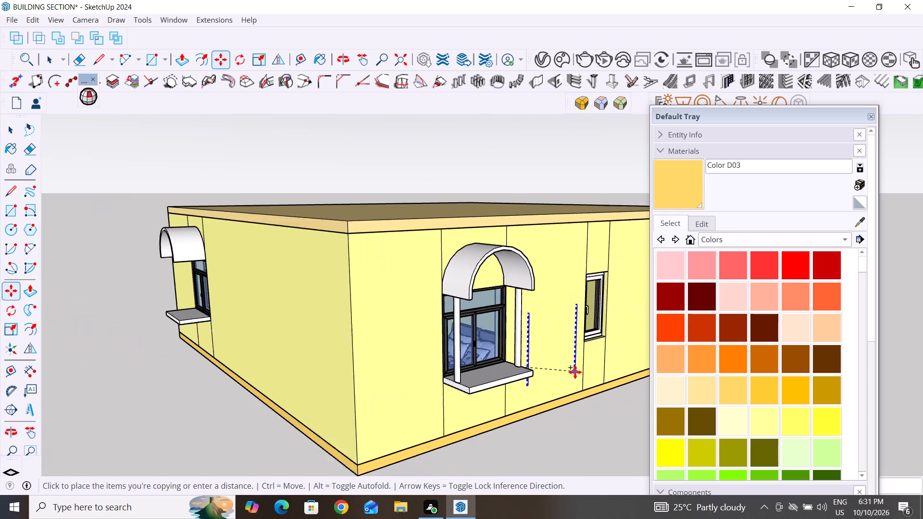
scroll(270, 376, "up", 3)
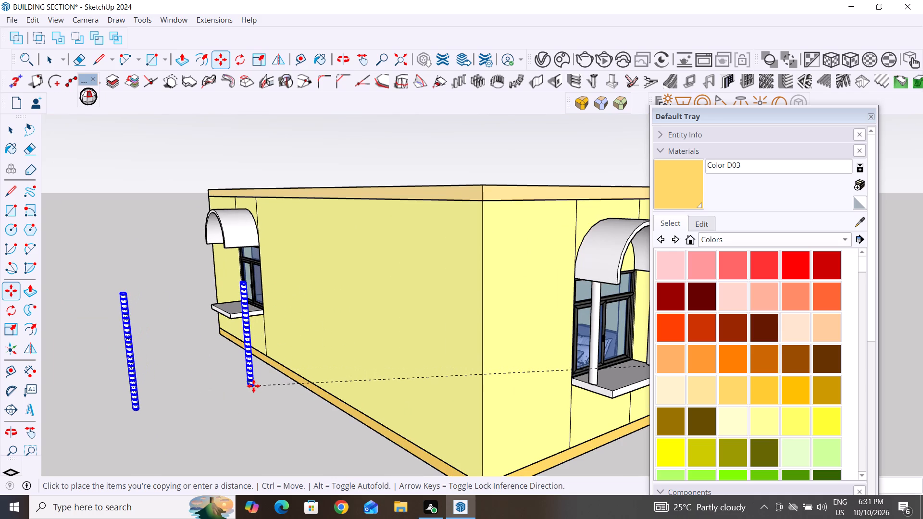
left_click(253, 386)
left_click(9, 124)
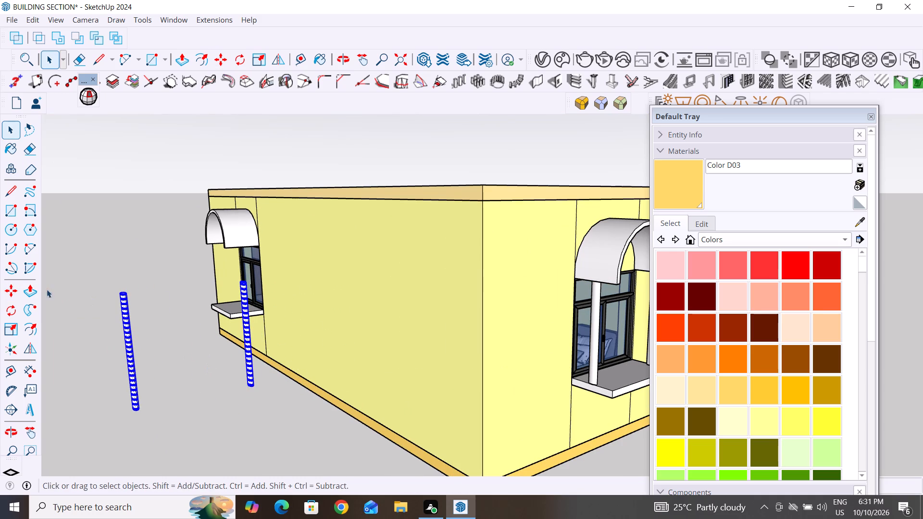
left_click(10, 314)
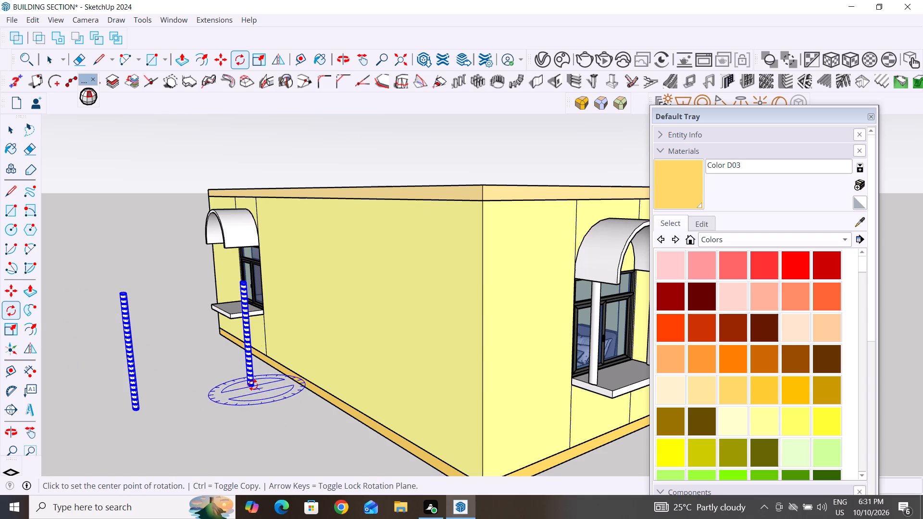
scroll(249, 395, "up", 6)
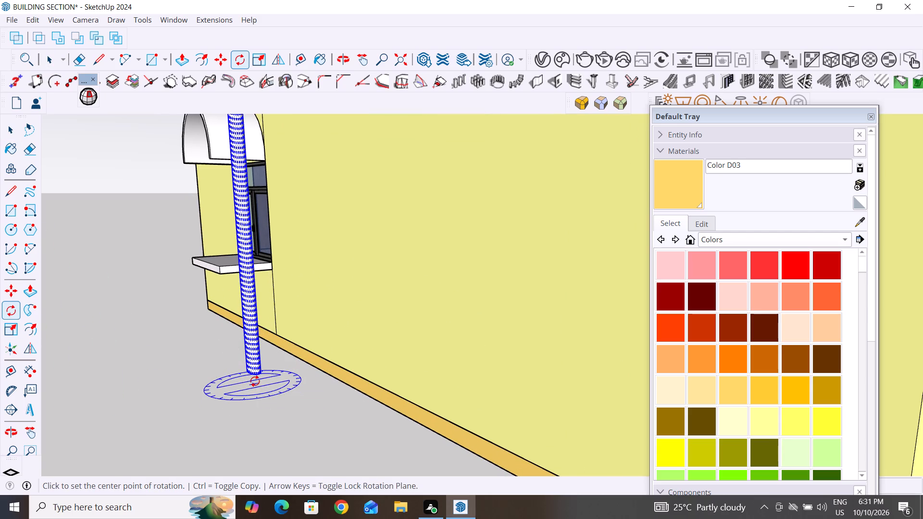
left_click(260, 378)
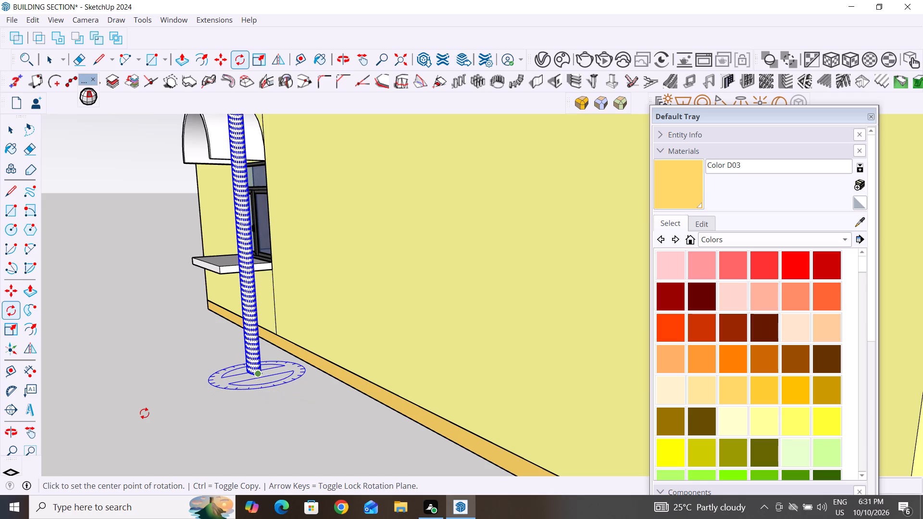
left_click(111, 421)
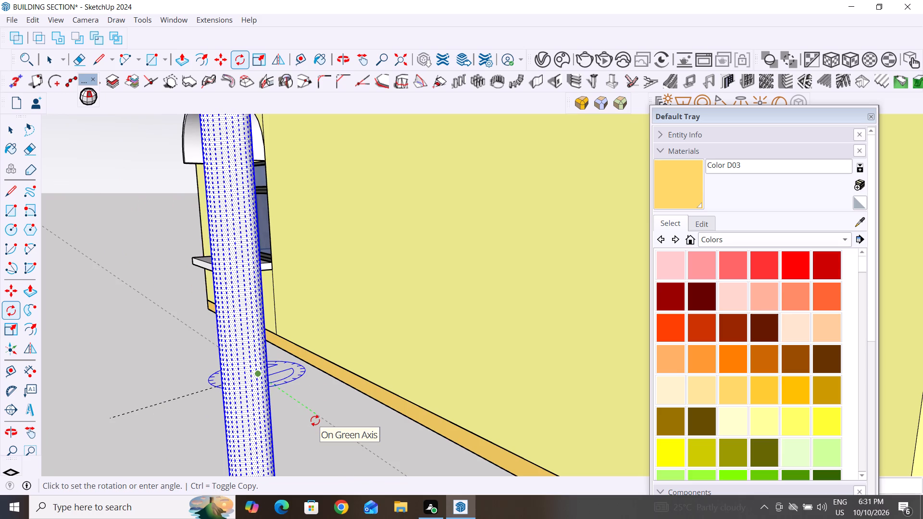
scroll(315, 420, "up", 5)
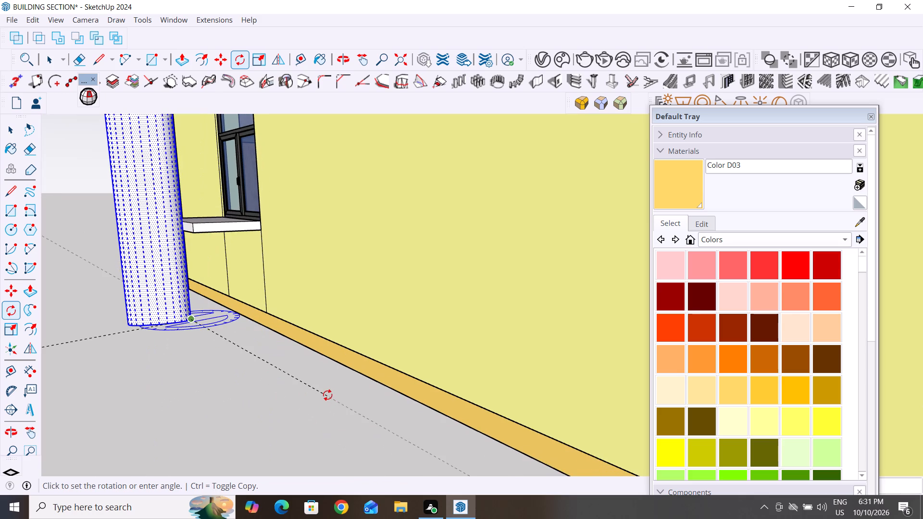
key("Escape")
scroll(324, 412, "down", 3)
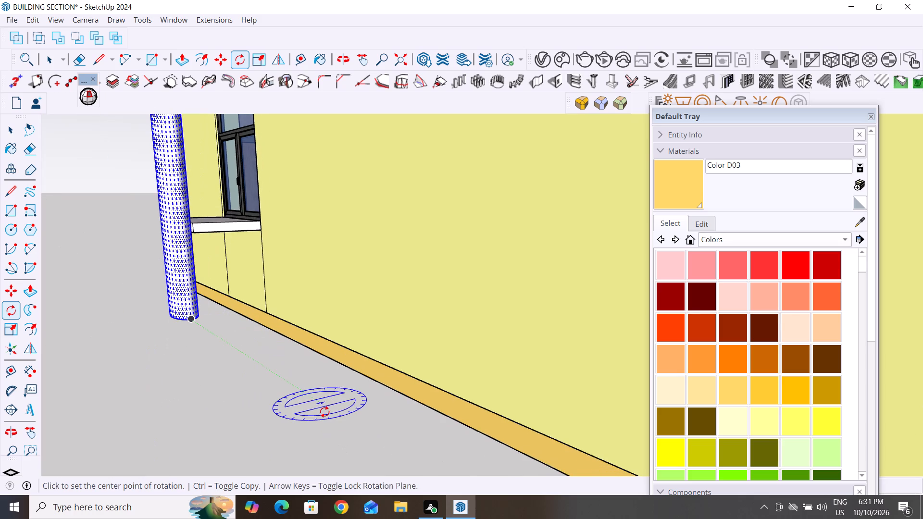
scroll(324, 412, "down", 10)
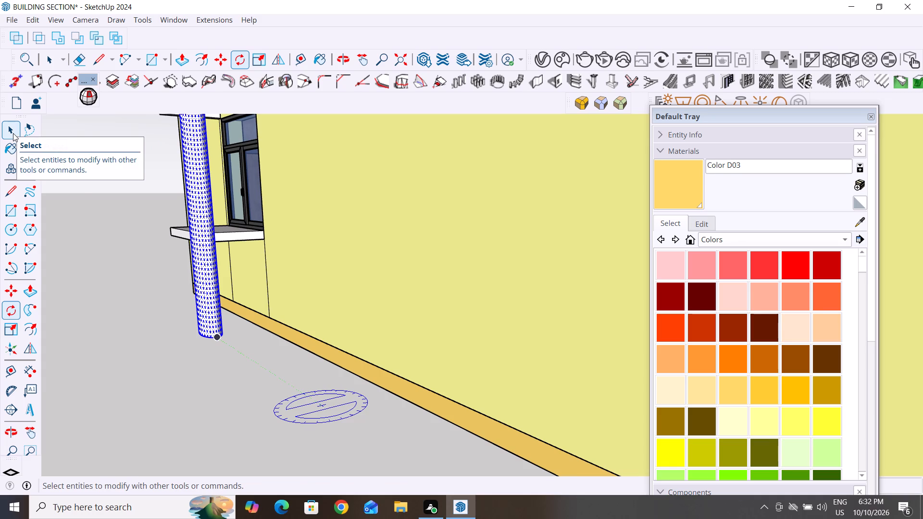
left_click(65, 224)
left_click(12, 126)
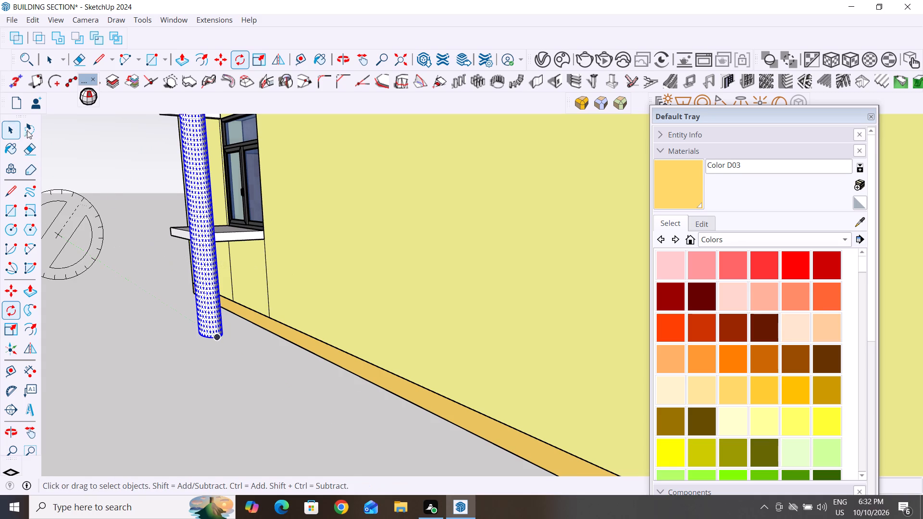
Rotate the two copied round columns together half a turn about the base of the column farther from the wall.
scroll(188, 281, "down", 11)
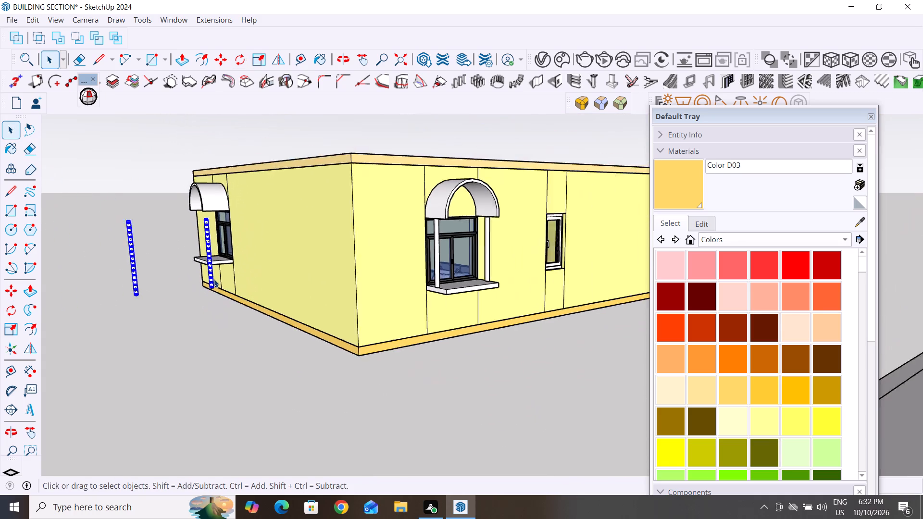
middle_click_drag(137, 311, 309, 321)
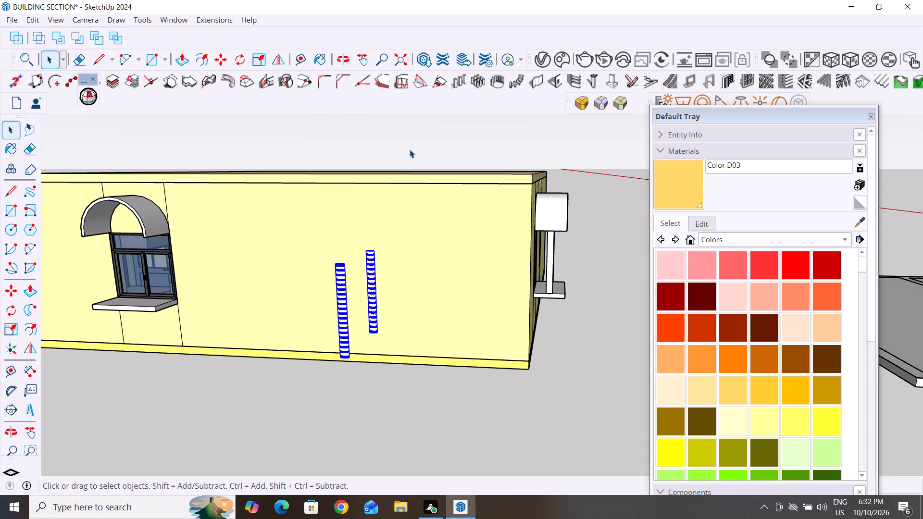
left_click(410, 149)
scroll(337, 405, "up", 3)
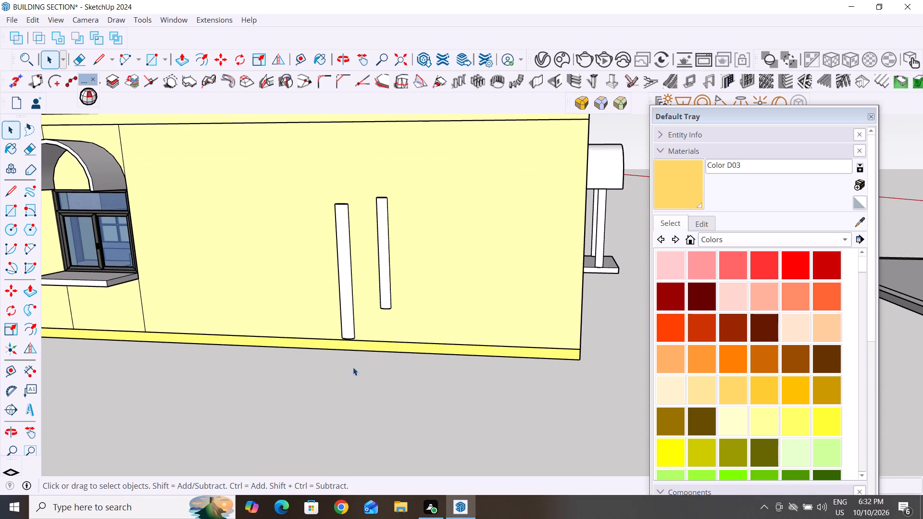
left_click(348, 338)
left_click(387, 290)
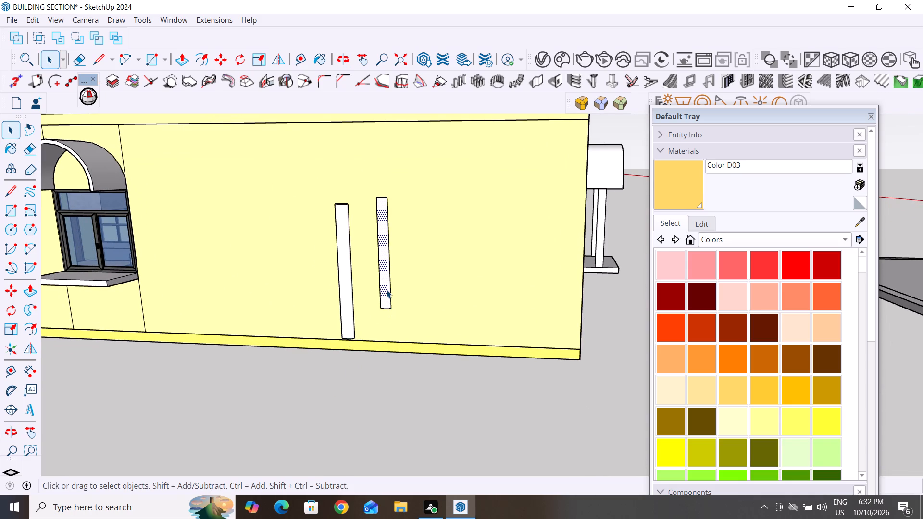
scroll(492, 397, "down", 4)
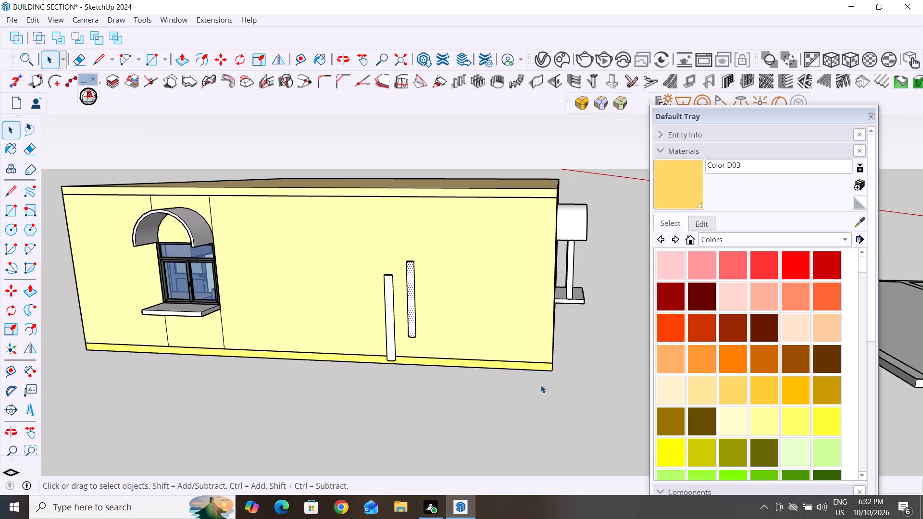
middle_click_drag(539, 389, 362, 482)
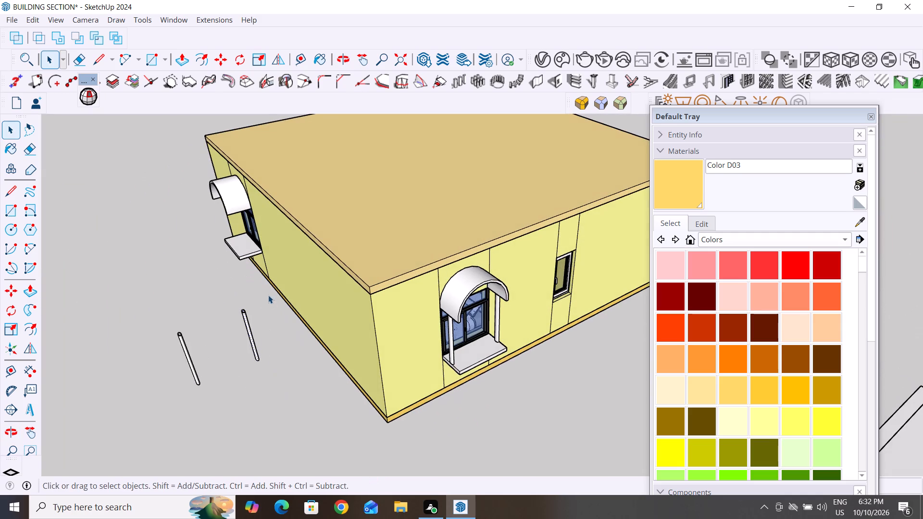
left_click_drag(264, 296, 148, 405)
scroll(163, 386, "down", 3)
middle_click_drag(167, 394, 177, 392)
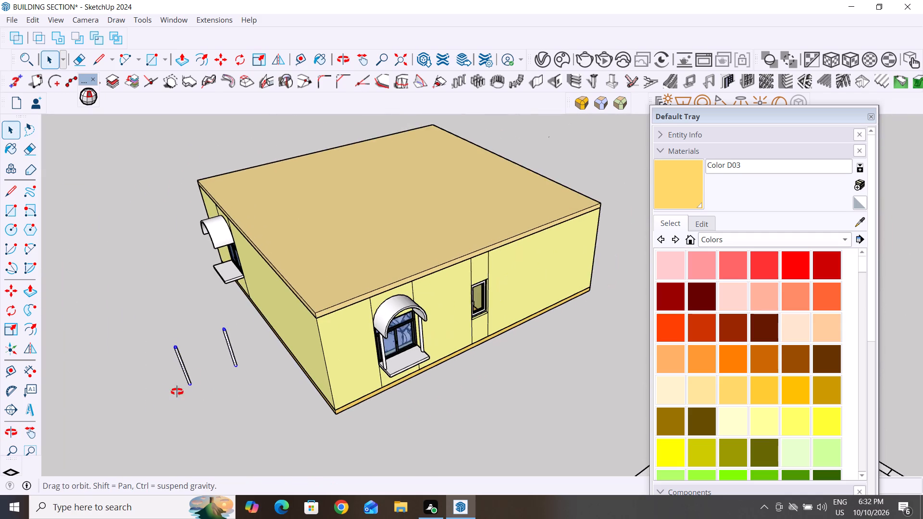
middle_click_drag(177, 392, 249, 305)
scroll(201, 370, "up", 3)
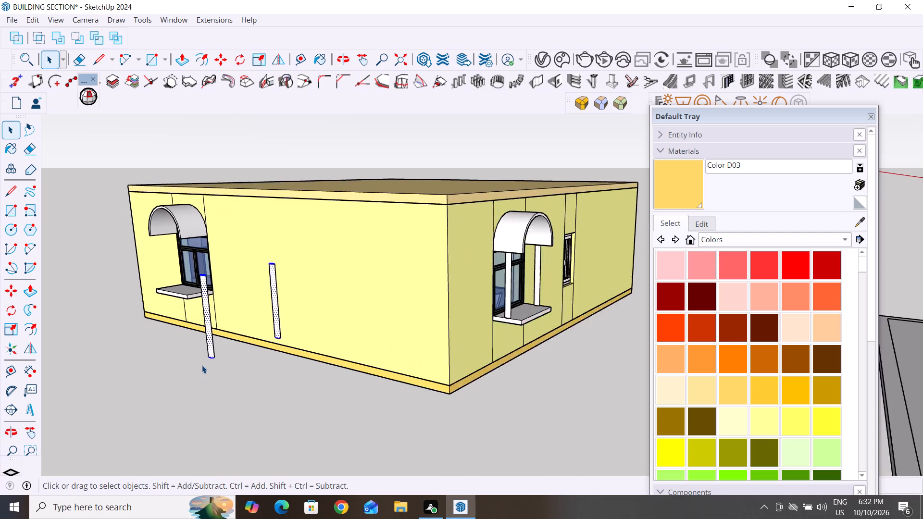
scroll(202, 365, "up", 5)
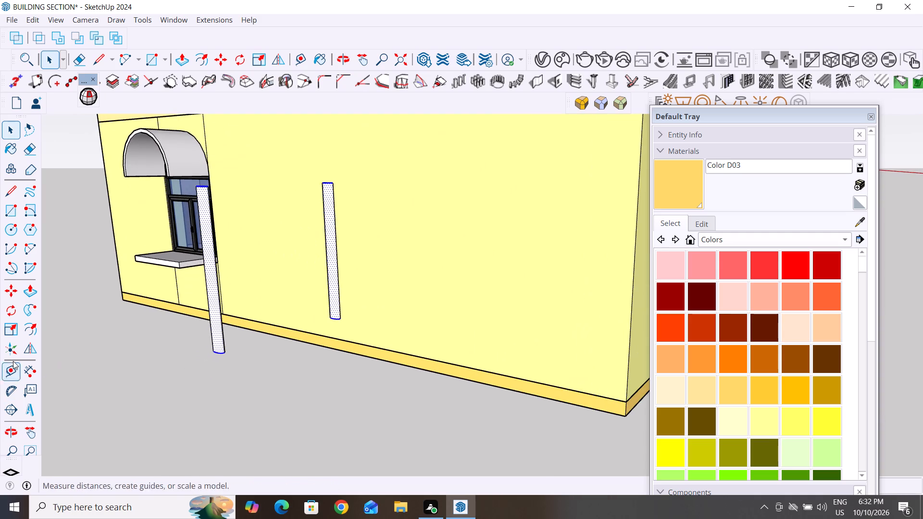
left_click(15, 311)
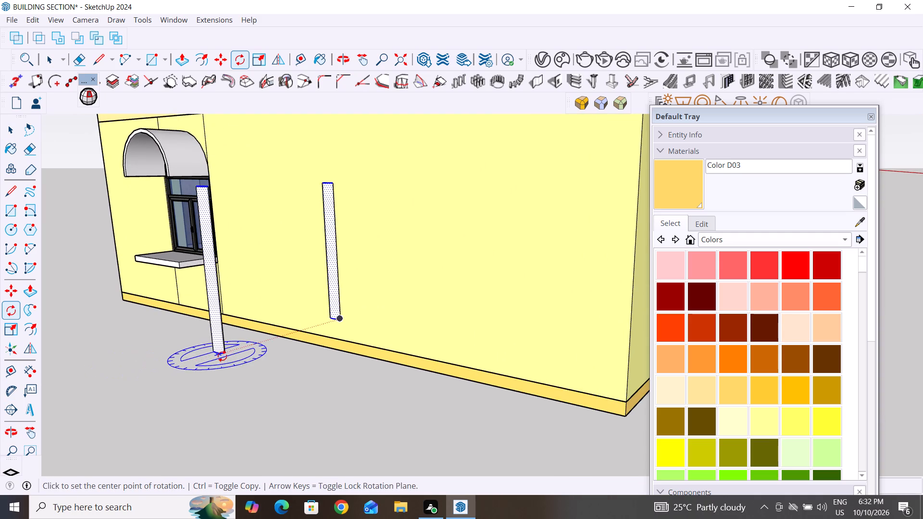
left_click(223, 357)
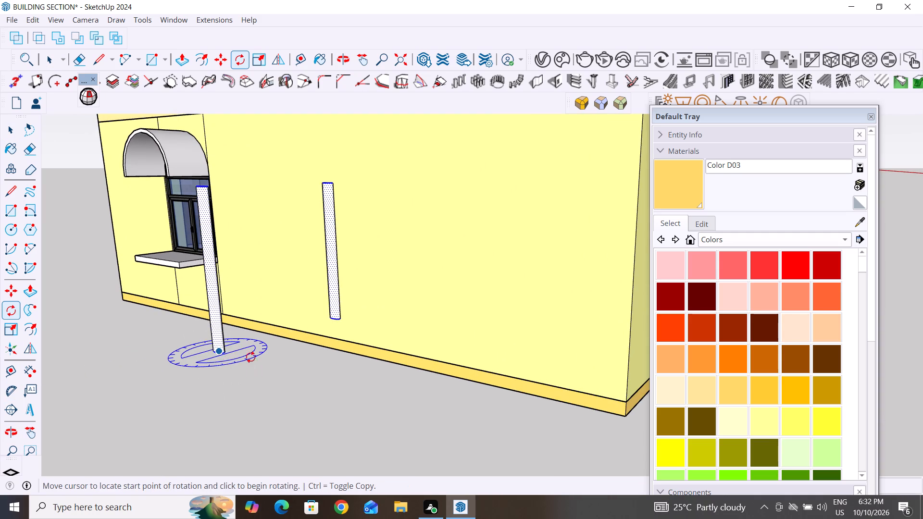
left_click(358, 399)
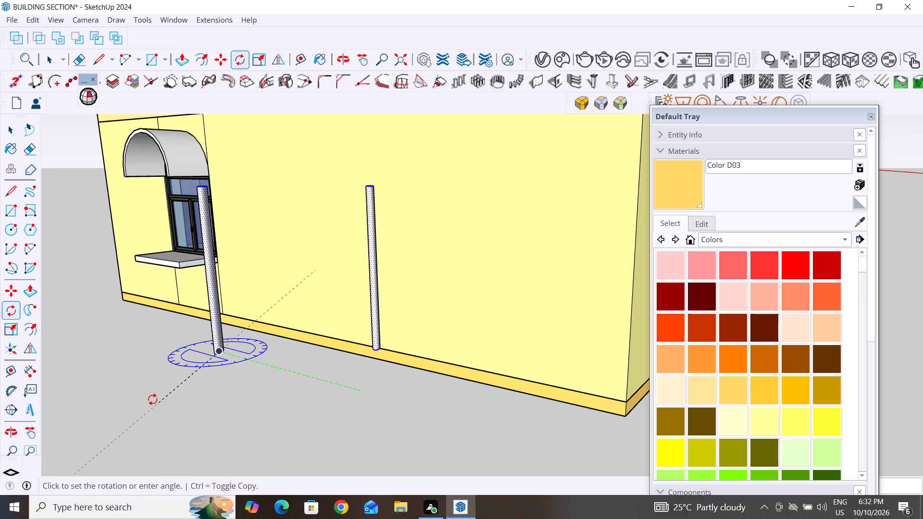
scroll(145, 393, "up", 4)
middle_click_drag(153, 400, 222, 443)
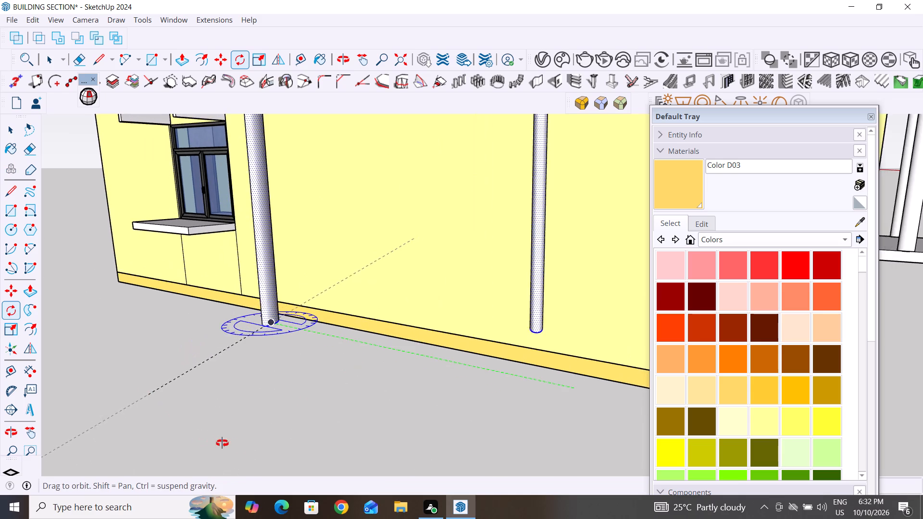
middle_click_drag(222, 443, 270, 445)
scroll(247, 414, "down", 6)
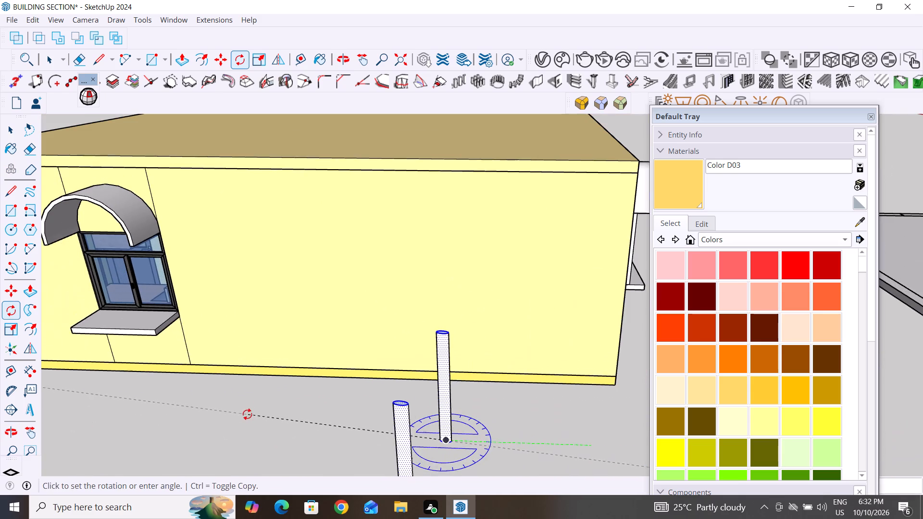
scroll(391, 416, "down", 1)
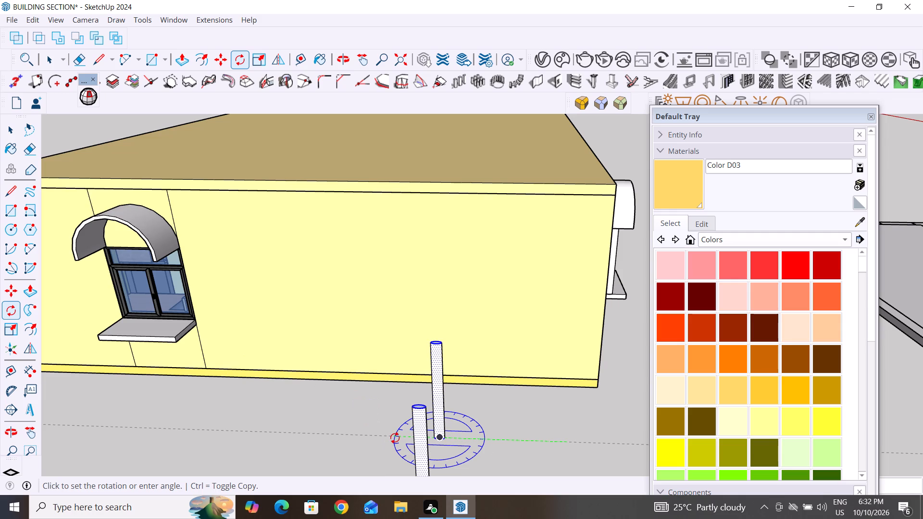
left_click(395, 438)
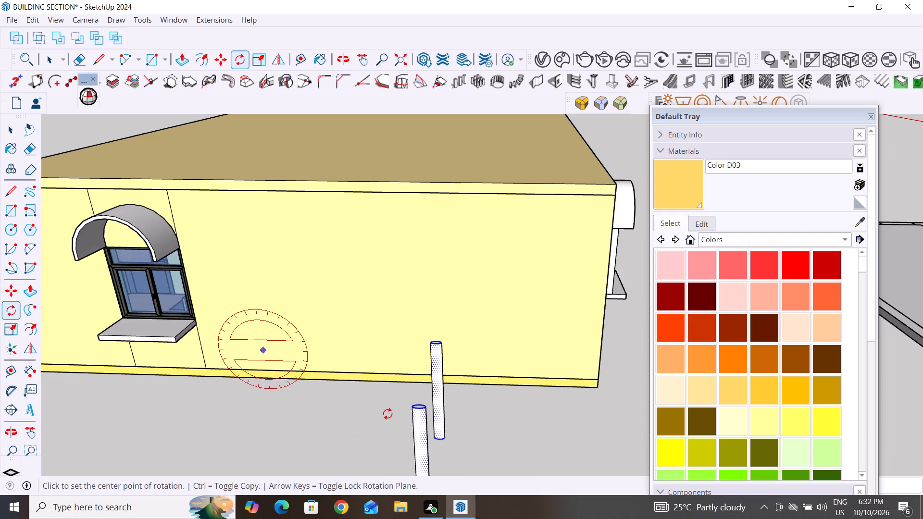
Rotate the column pair a quarter turn about the outer column's base so the columns line up parallel to the column-less window's wall.
left_click(443, 443)
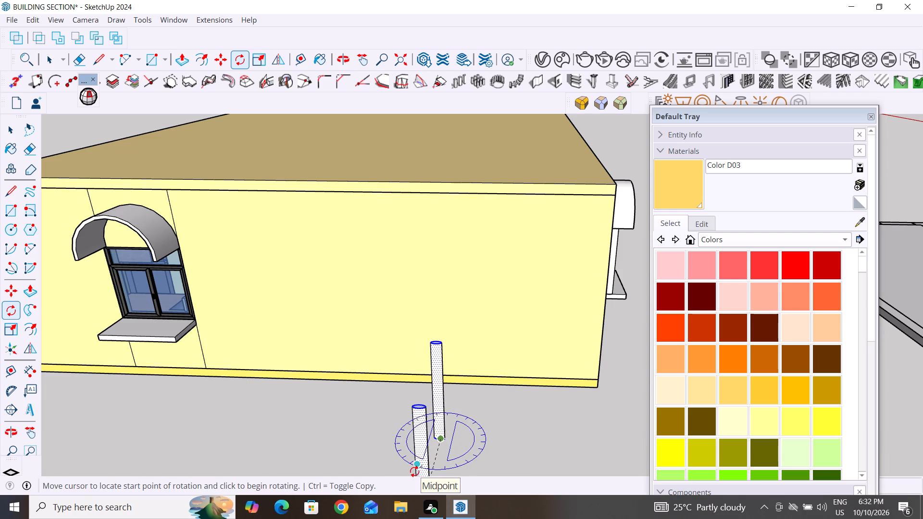
key("Escape")
scroll(418, 357, "down", 5)
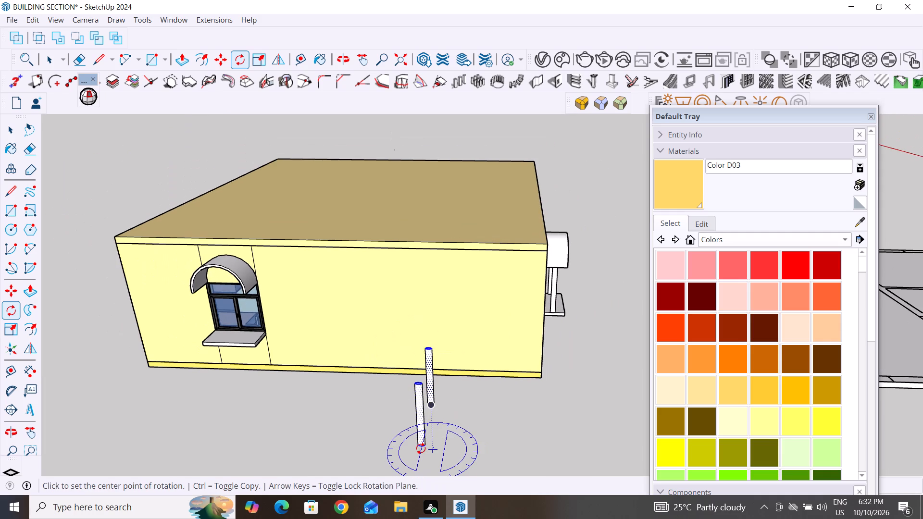
left_click(419, 451)
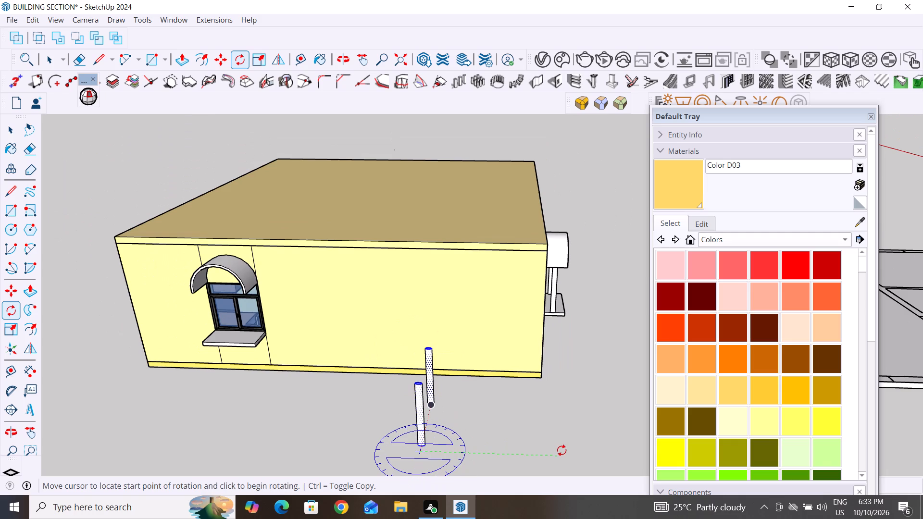
left_click(561, 450)
scroll(503, 433, "down", 2)
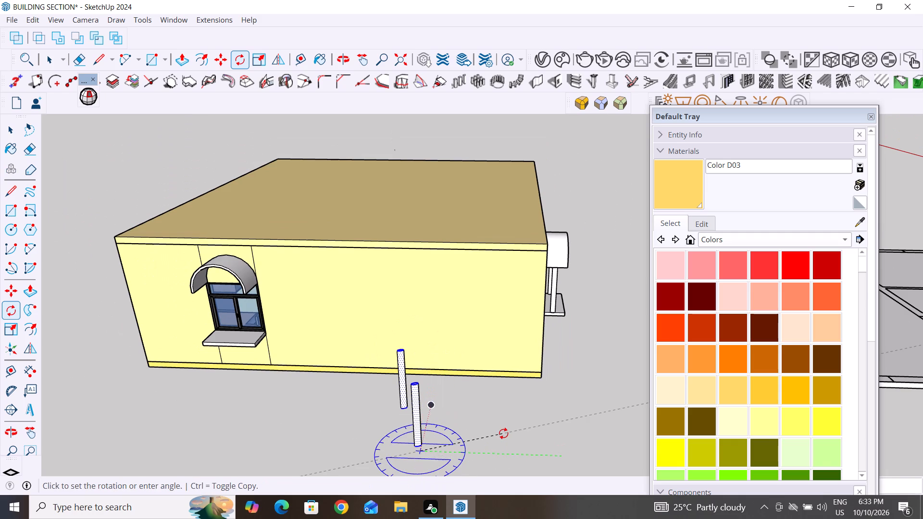
scroll(503, 433, "down", 4)
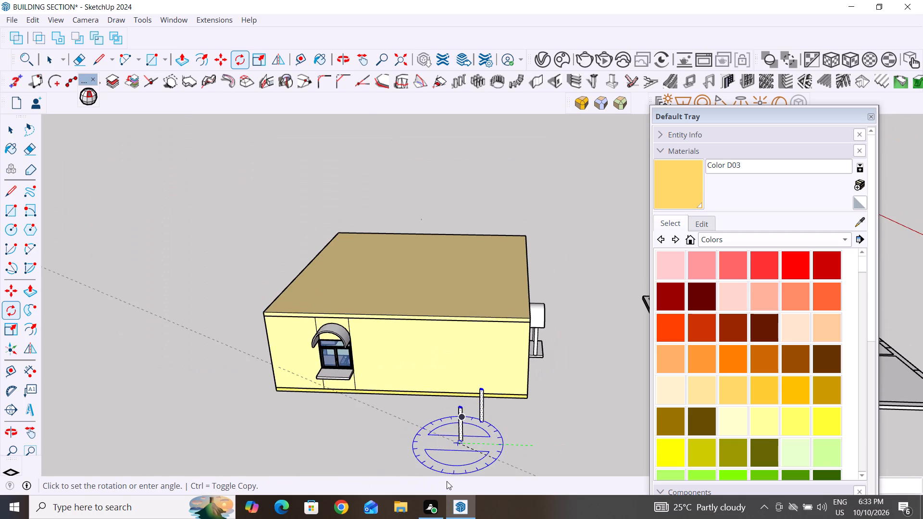
scroll(521, 409, "down", 2)
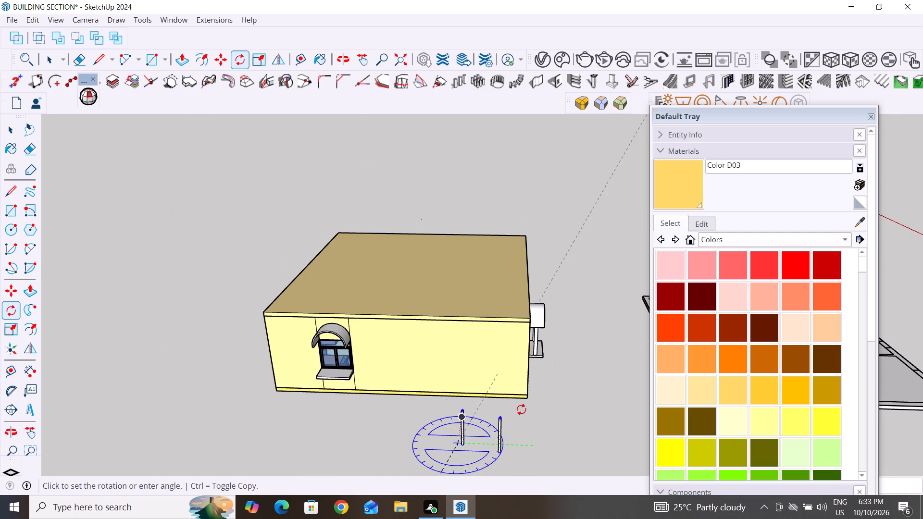
left_click(463, 471)
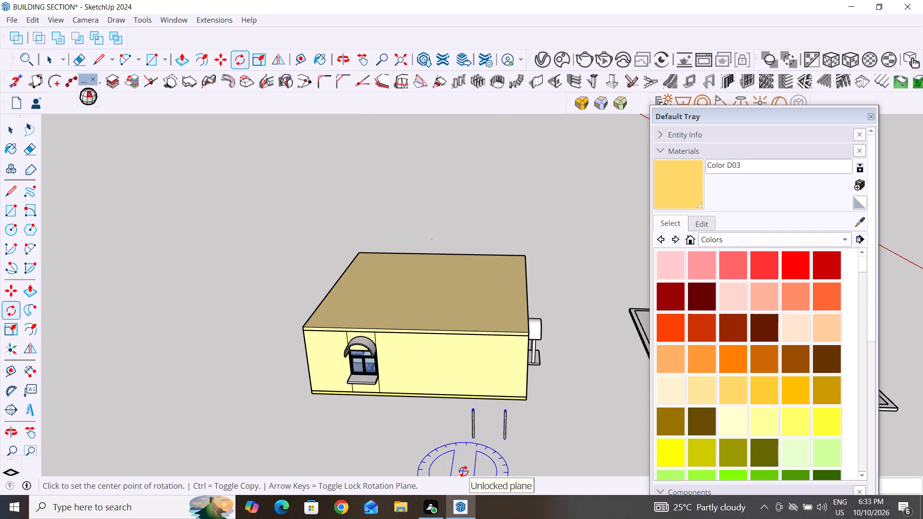
left_click(10, 128)
left_click(205, 273)
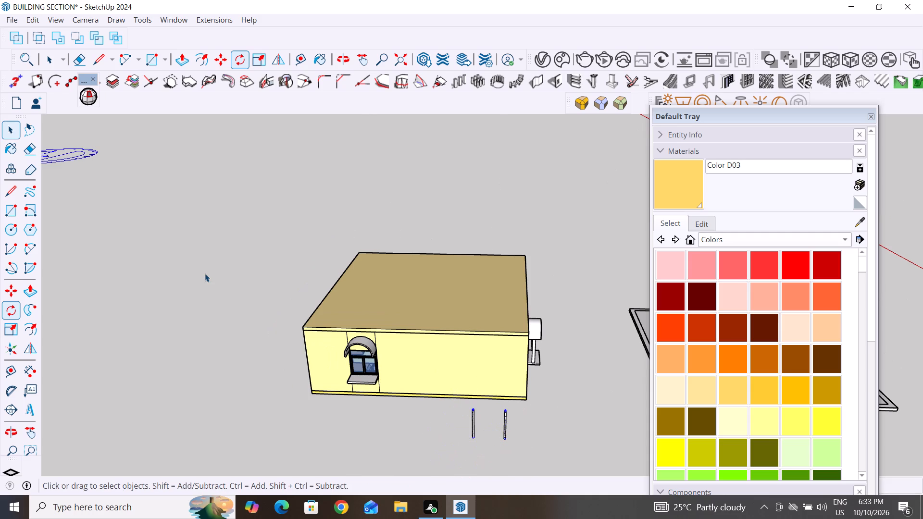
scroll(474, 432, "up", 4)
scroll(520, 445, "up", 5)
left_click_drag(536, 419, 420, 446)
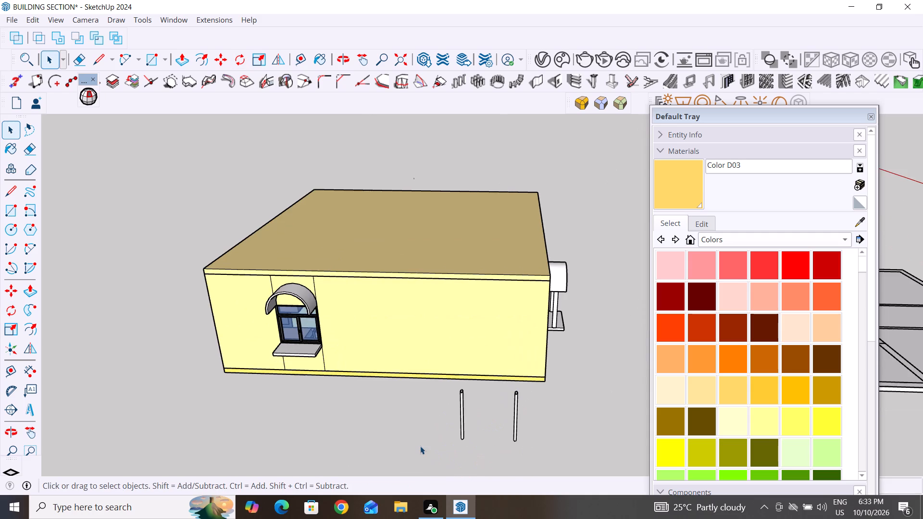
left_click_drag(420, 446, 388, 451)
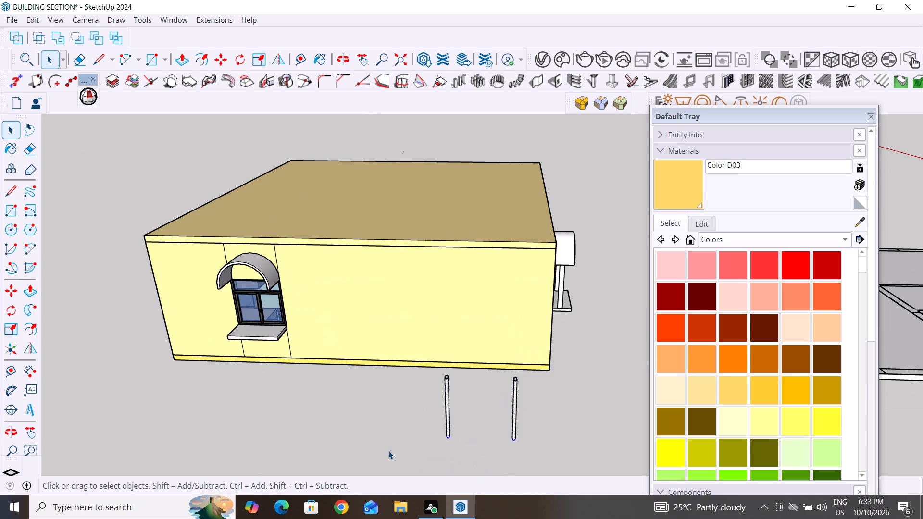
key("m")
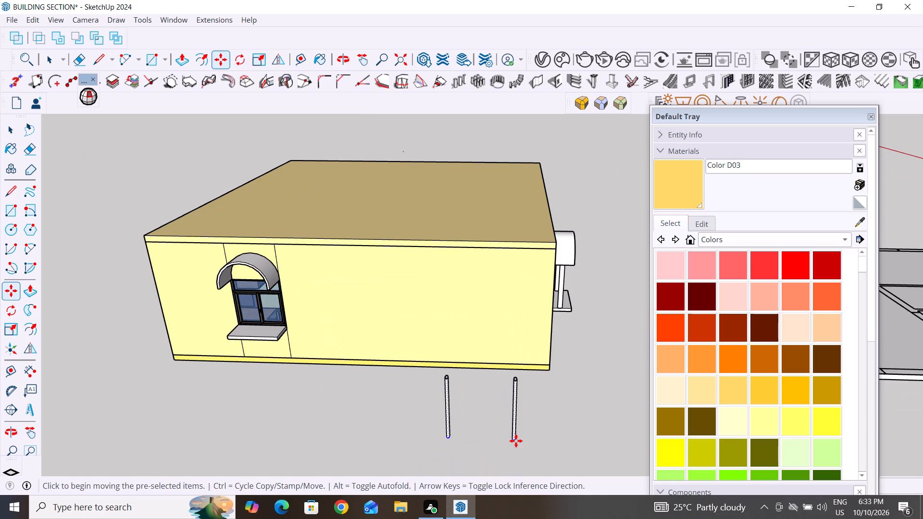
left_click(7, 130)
Draw a short vertical guide line down the column-less window ledge's end face from the midpoint of its top edge.
middle_click_drag(375, 405, 261, 441)
scroll(313, 442, "up", 1)
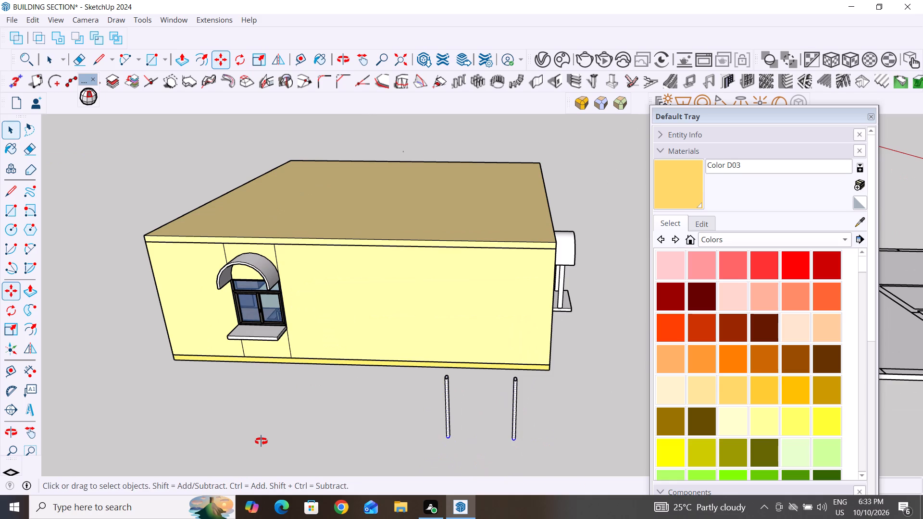
middle_click_drag(261, 441, 214, 418)
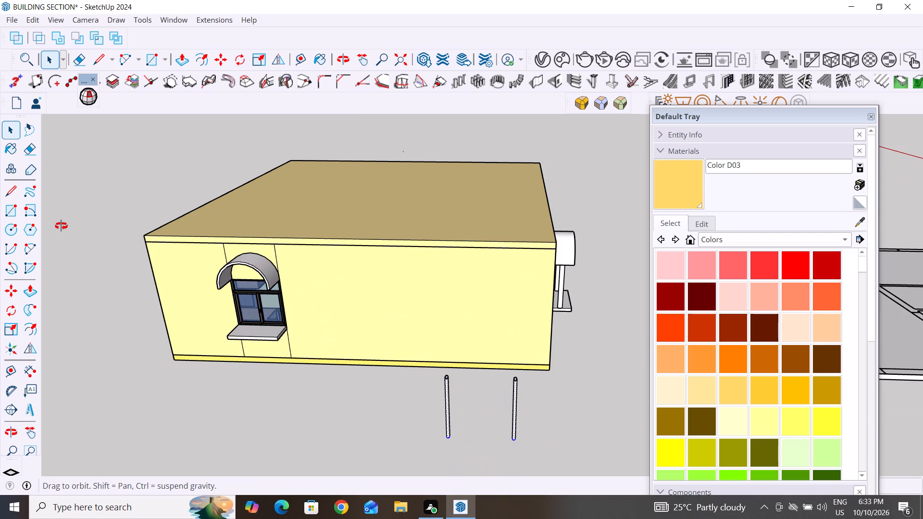
middle_click_drag(538, 231, 459, 258)
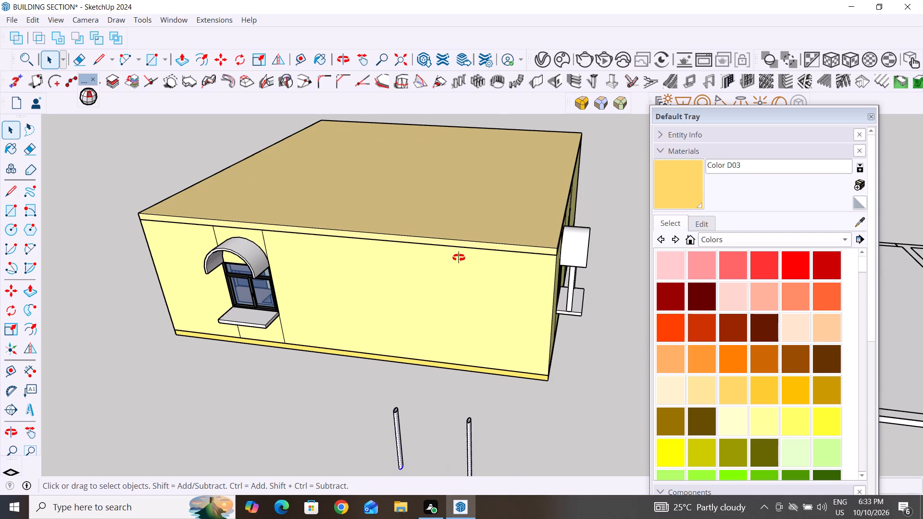
middle_click_drag(459, 258, 364, 219)
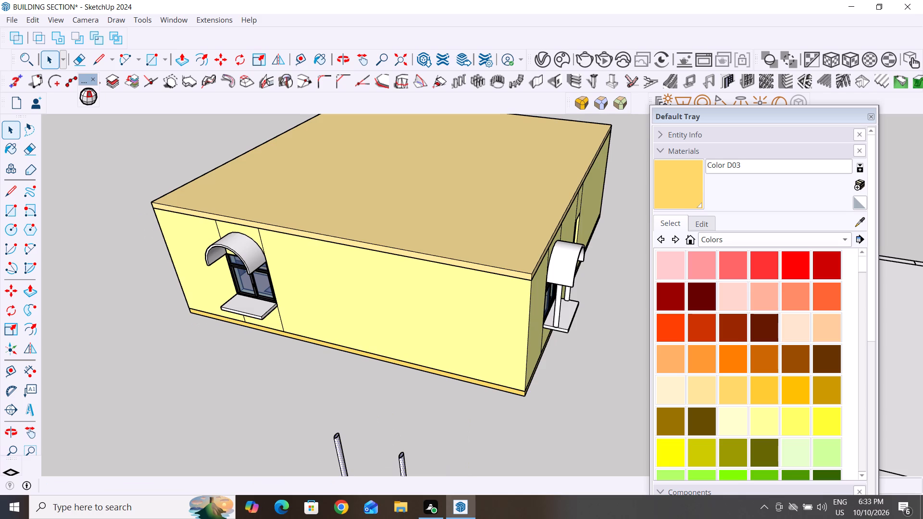
scroll(324, 263, "down", 5)
scroll(250, 416, "down", 7)
middle_click_drag(333, 265, 175, 198)
scroll(349, 220, "up", 14)
scroll(300, 380, "up", 8)
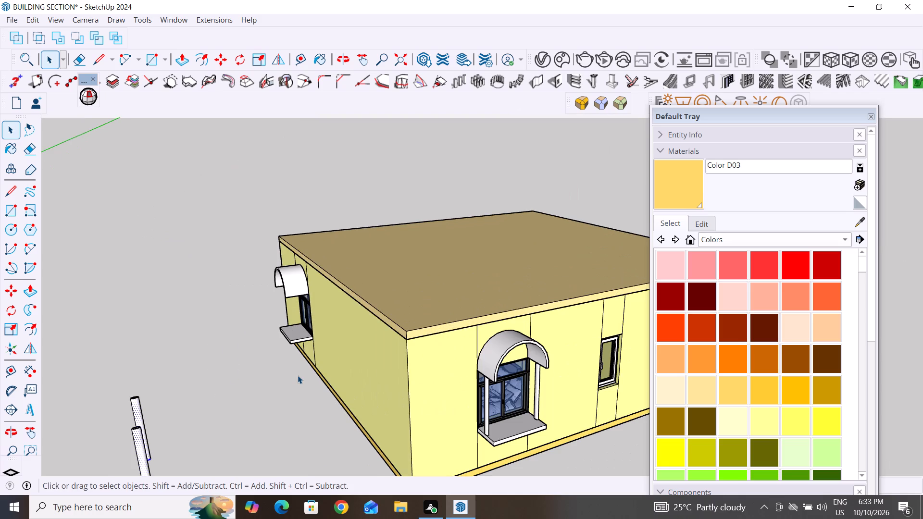
scroll(298, 375, "up", 7)
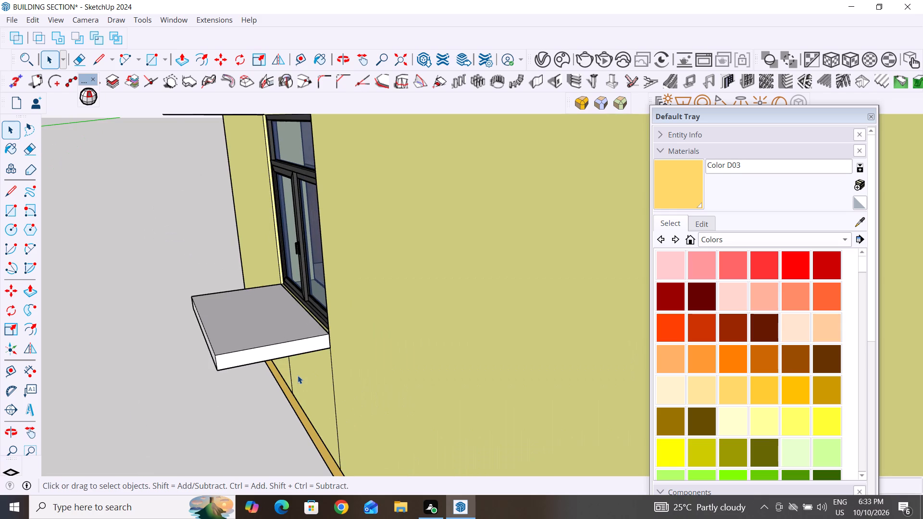
left_click(12, 186)
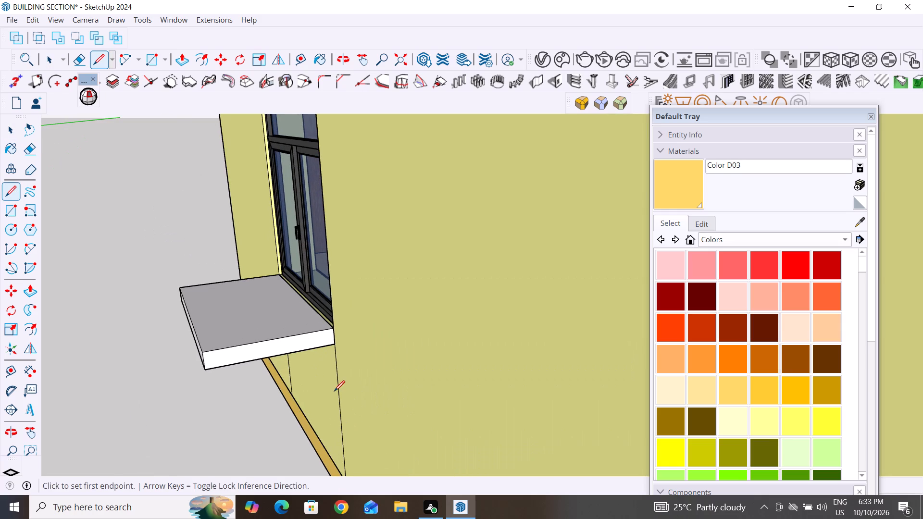
left_click(270, 339)
scroll(271, 346, "up", 3)
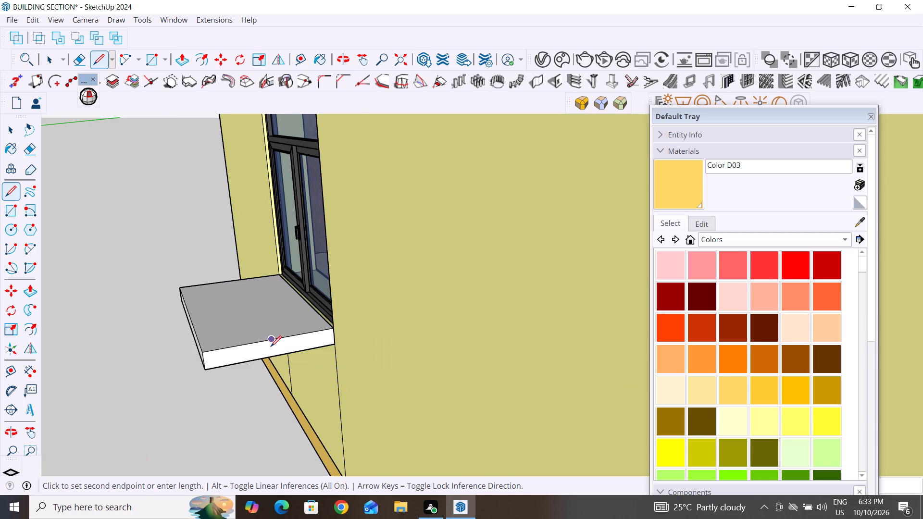
scroll(271, 346, "up", 18)
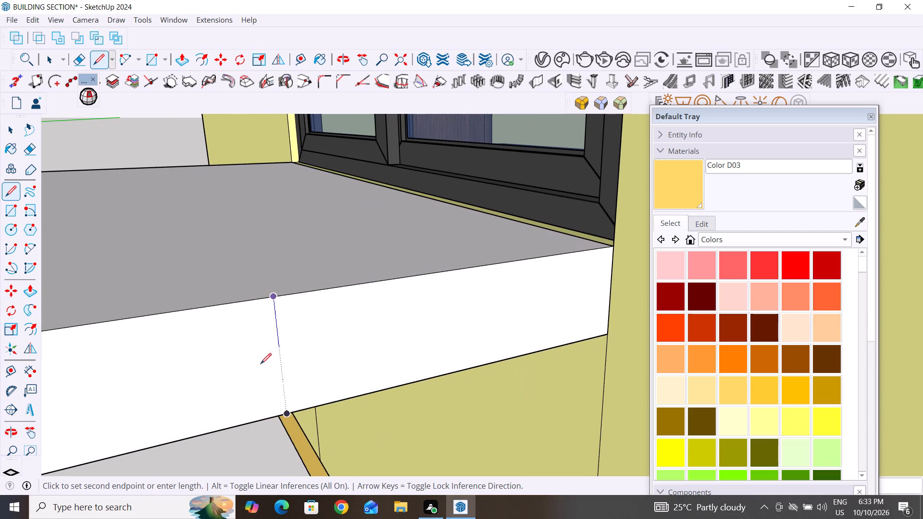
left_click(287, 414)
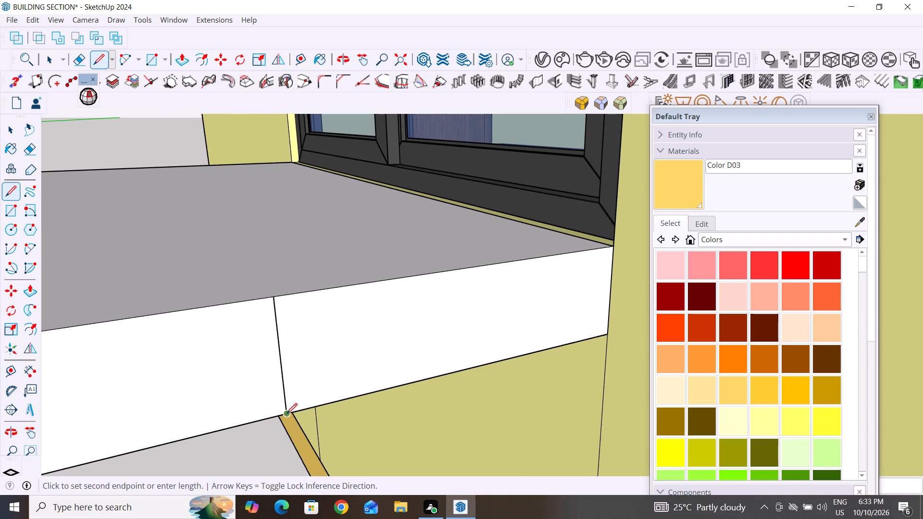
scroll(337, 417, "down", 20)
scroll(337, 417, "down", 8)
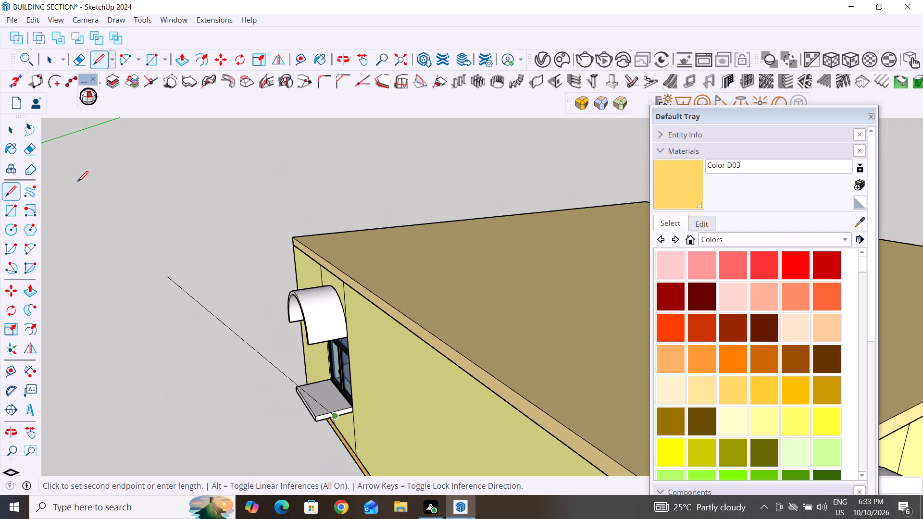
left_click(10, 133)
Move the two round columns together onto the column-less window's ledge, placing the nearer column's base at the guide line's top end.
scroll(186, 331, "down", 18)
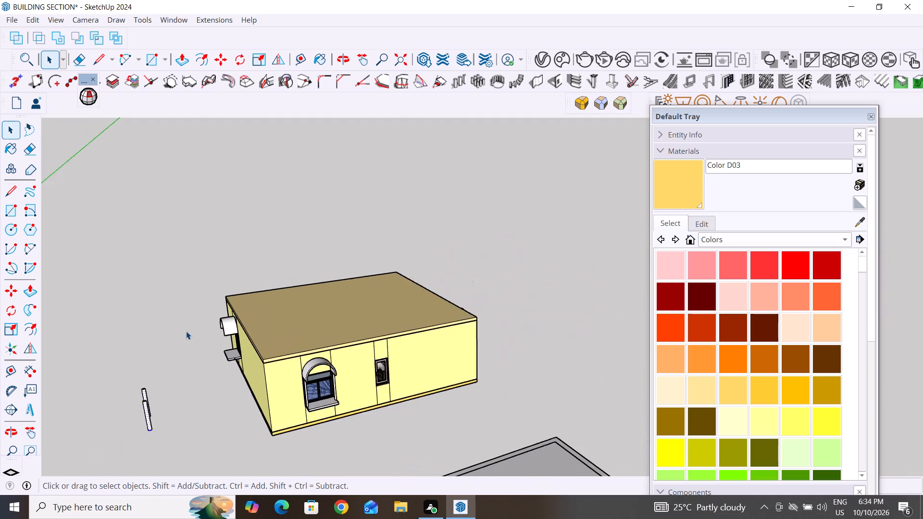
left_click_drag(158, 370, 131, 432)
scroll(154, 410, "up", 2)
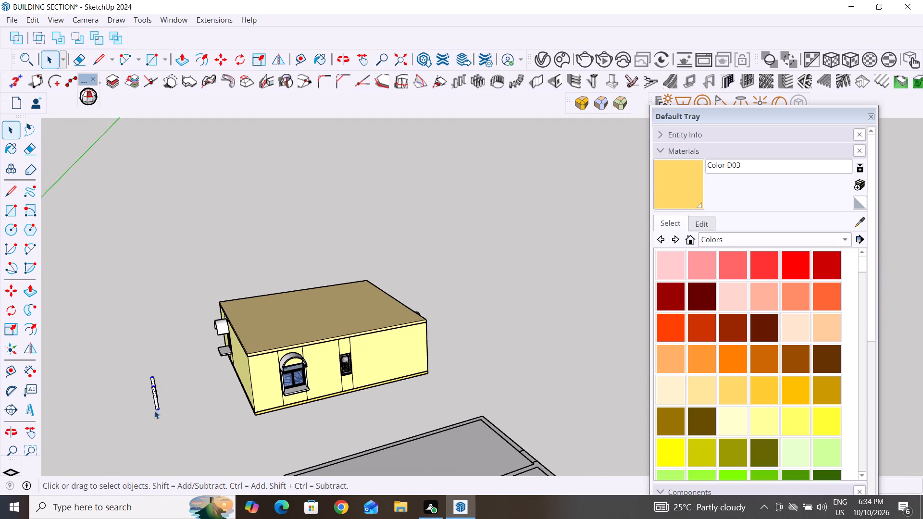
scroll(154, 410, "up", 2)
left_click_drag(182, 349, 110, 429)
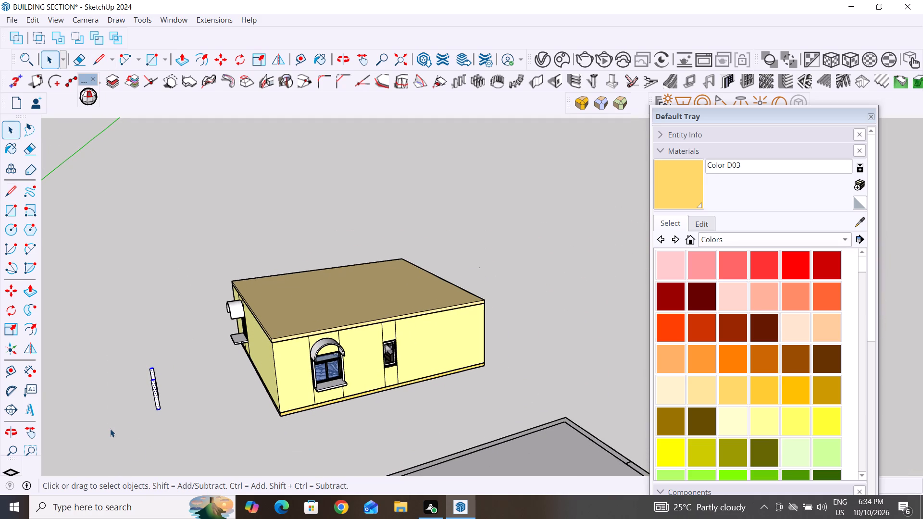
key("m")
scroll(144, 413, "up", 19)
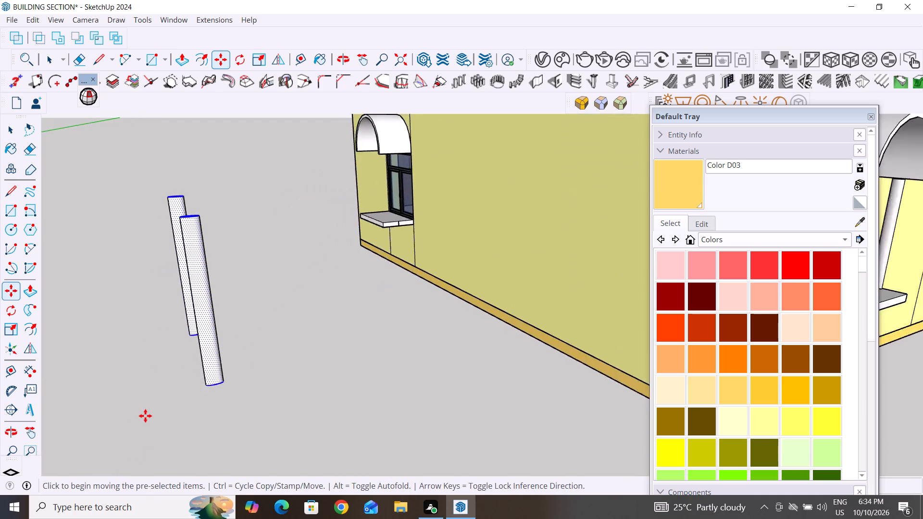
left_click(249, 370)
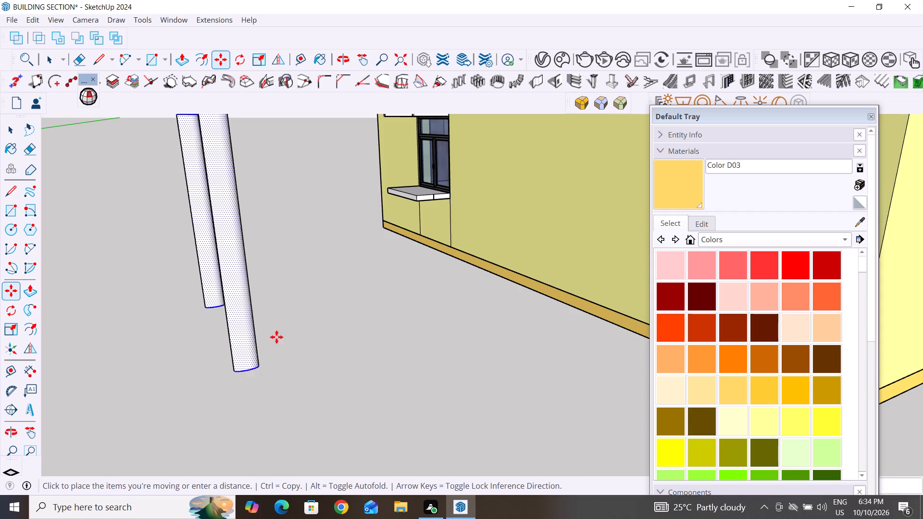
scroll(421, 198, "up", 14)
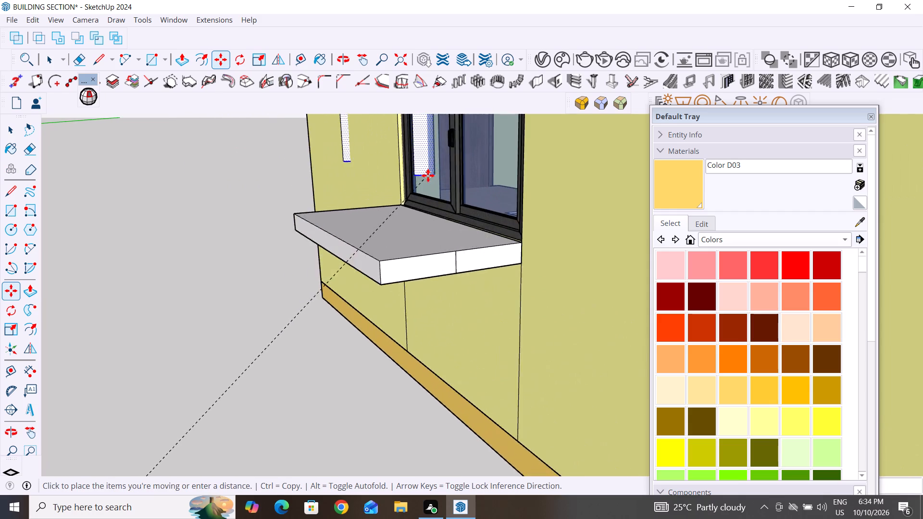
scroll(428, 175, "up", 4)
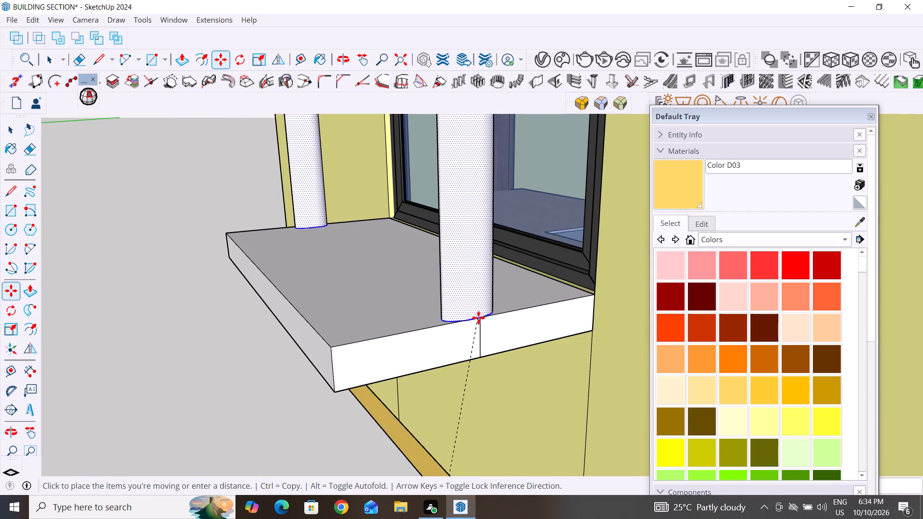
left_click(479, 318)
left_click(7, 130)
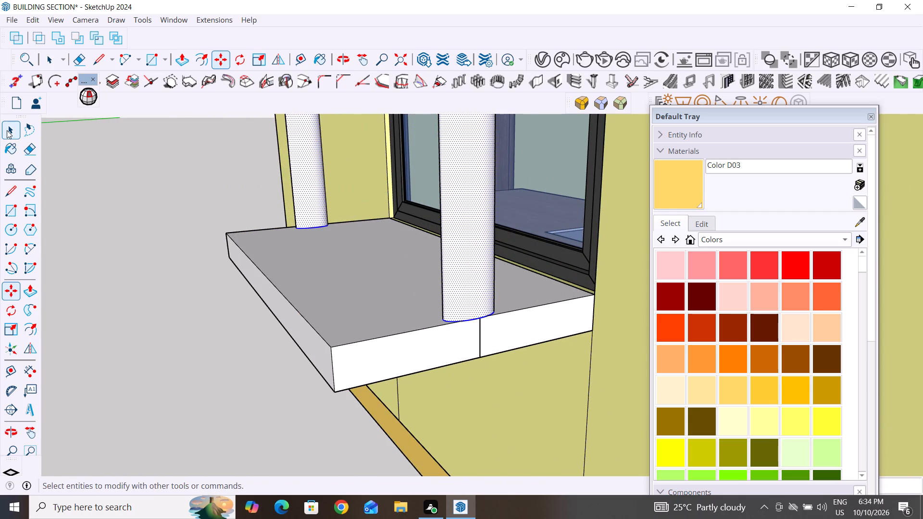
Delete the short guide line on the ledge's end face below the placed column.
left_click(483, 333)
left_click(250, 390)
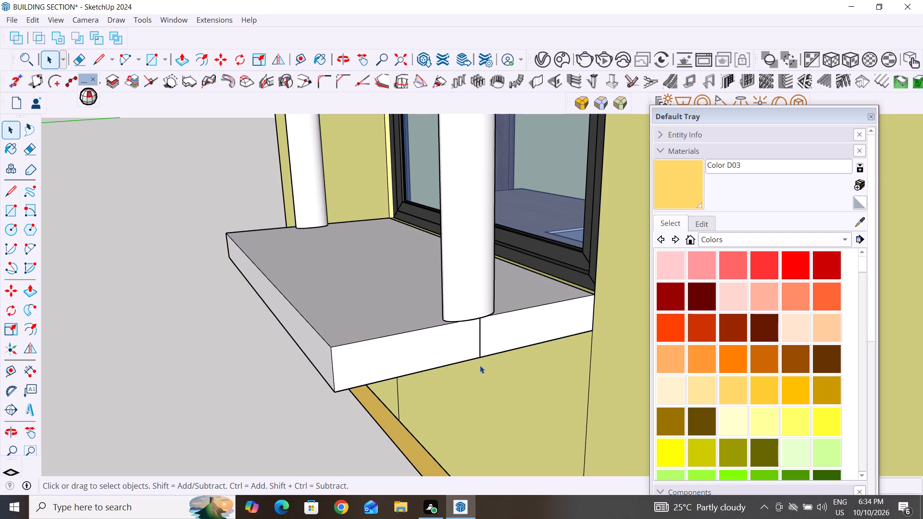
left_click(479, 340)
key("Delete")
Examine the arched window canopies and their column pairs around the building's outer walls.
scroll(516, 391, "down", 15)
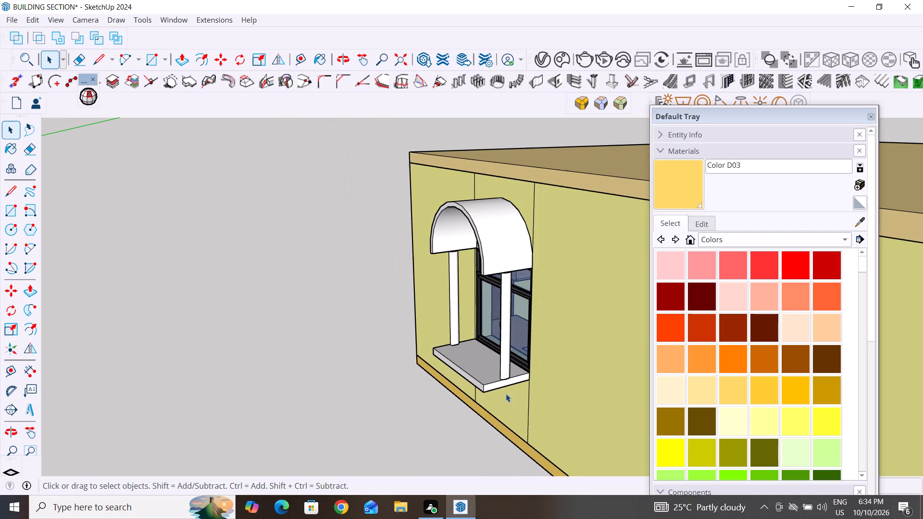
scroll(335, 307, "down", 6)
middle_click_drag(330, 343, 475, 417)
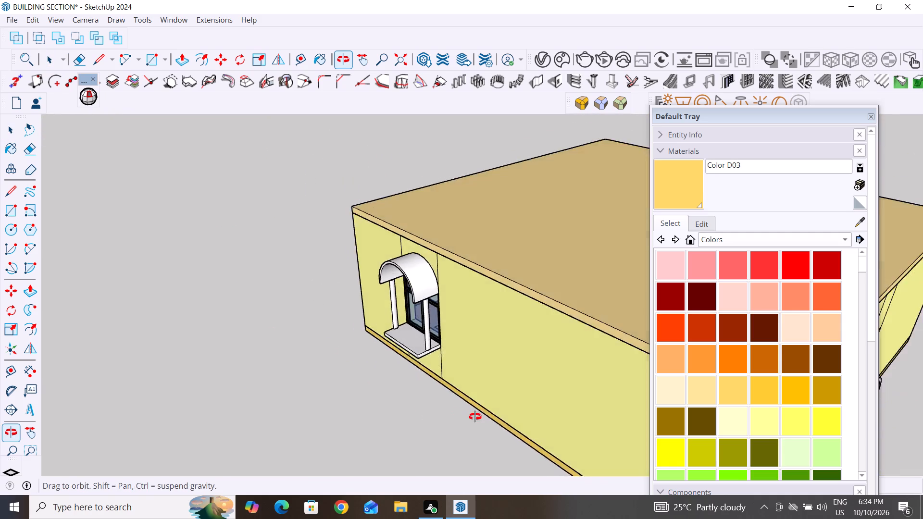
middle_click_drag(475, 417, 526, 415)
scroll(190, 284, "down", 11)
middle_click_drag(437, 376, 176, 317)
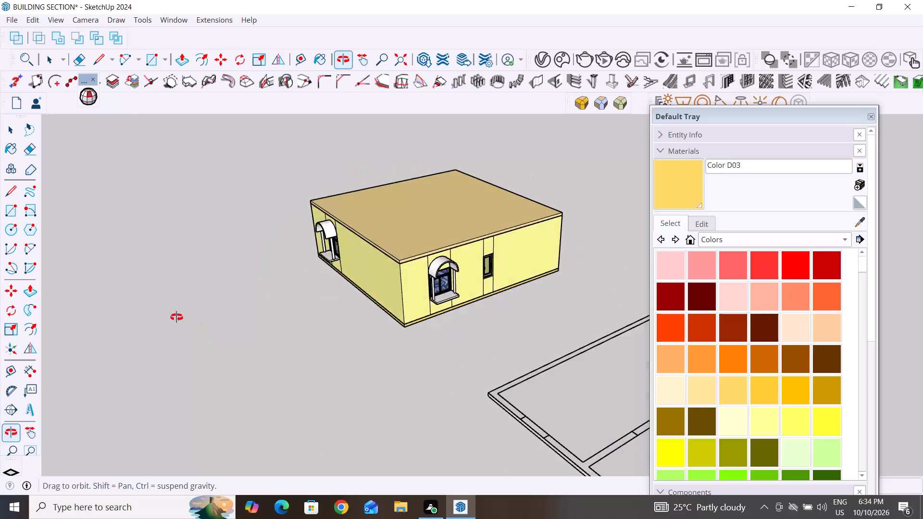
middle_click_drag(176, 317, 156, 303)
scroll(438, 224, "up", 5)
middle_click_drag(568, 232, 320, 252)
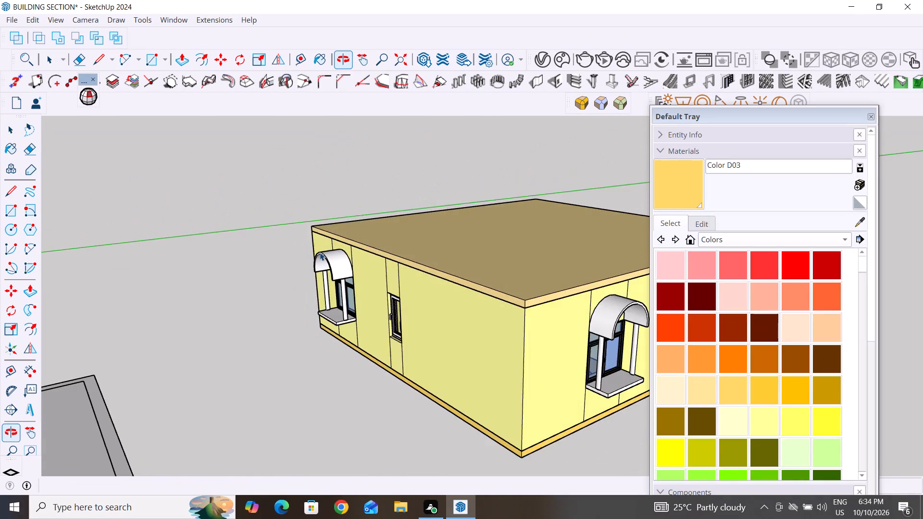
scroll(285, 283, "down", 5)
middle_click_drag(538, 337, 356, 320)
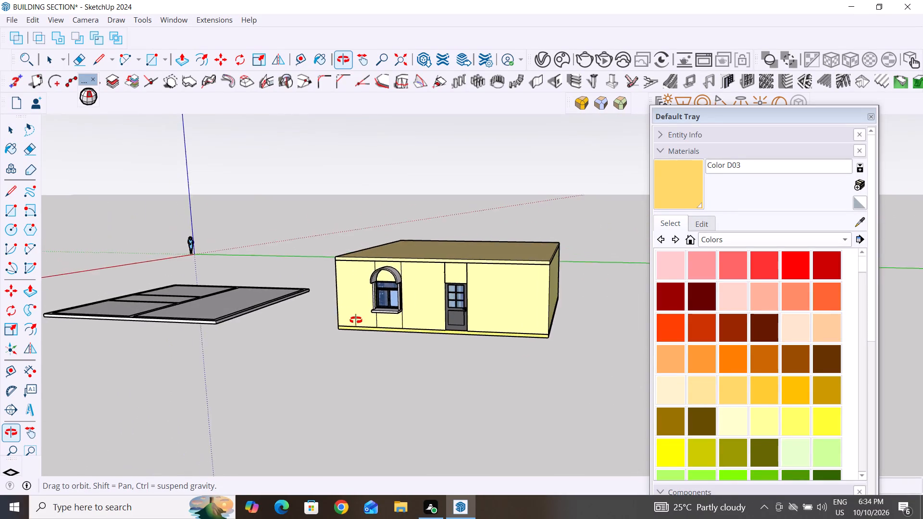
middle_click_drag(356, 320, 565, 314)
scroll(427, 379, "down", 4)
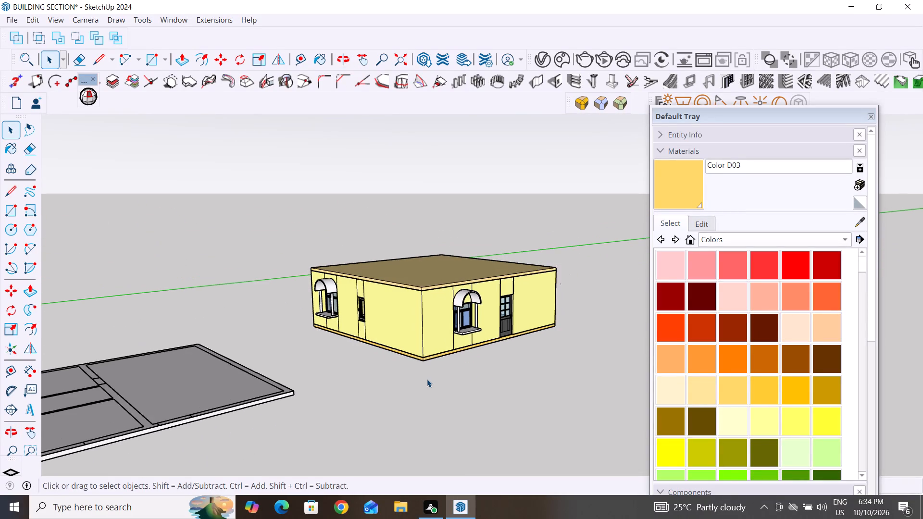
scroll(426, 379, "down", 7)
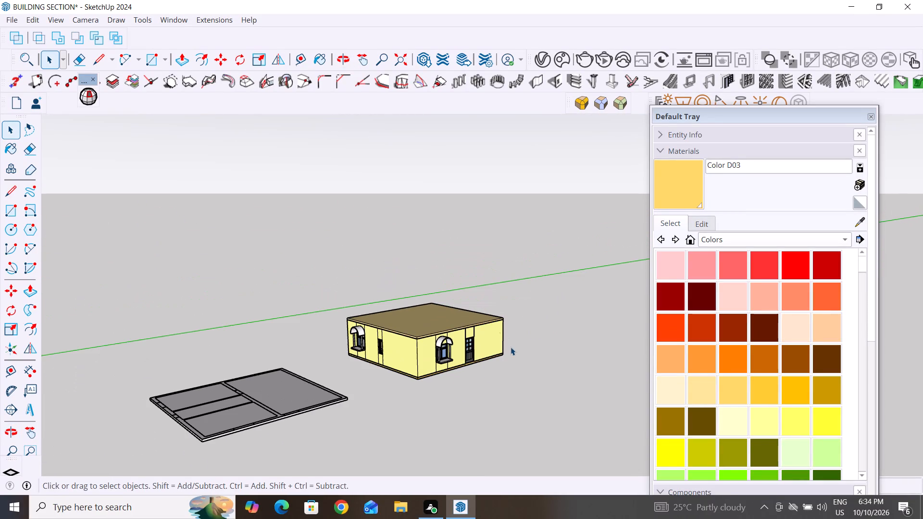
Hide the building's roof slab group to expose the rooms inside.
middle_click_drag(582, 293, 371, 342)
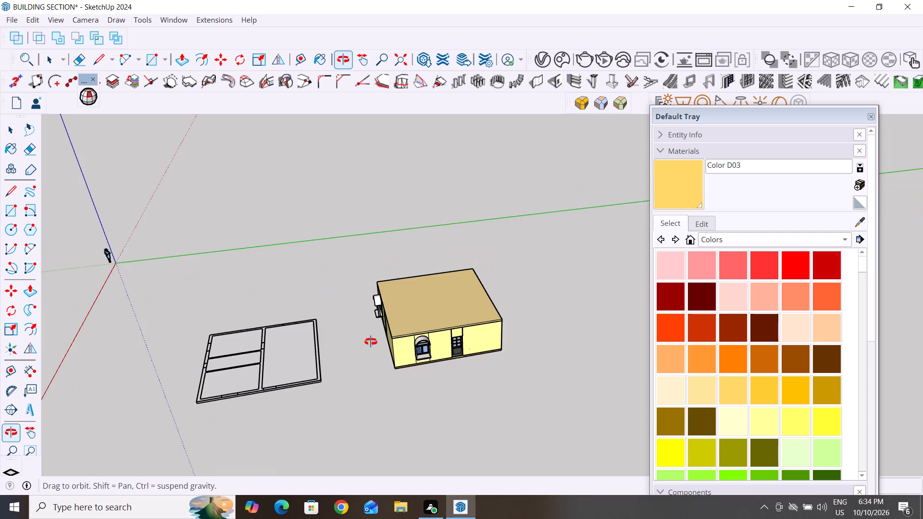
middle_click_drag(371, 342, 509, 365)
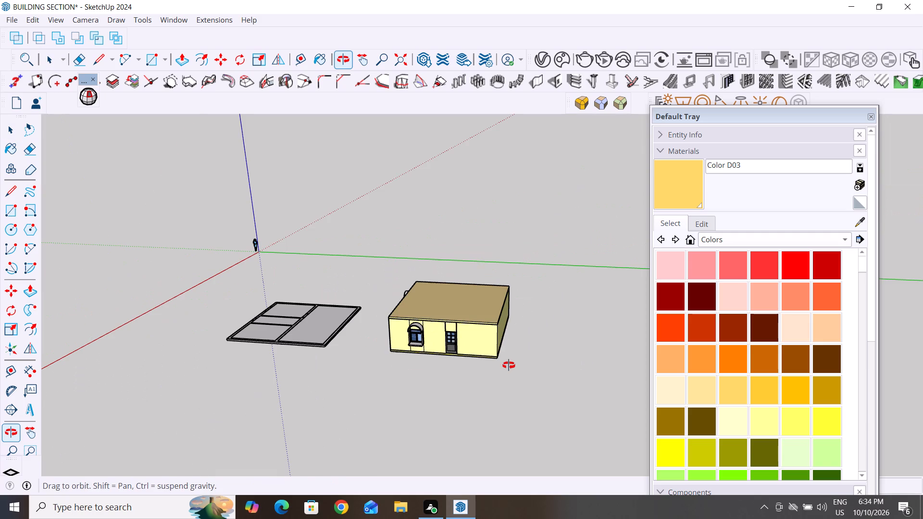
middle_click_drag(509, 365, 539, 380)
left_click(417, 338)
right_click(417, 338)
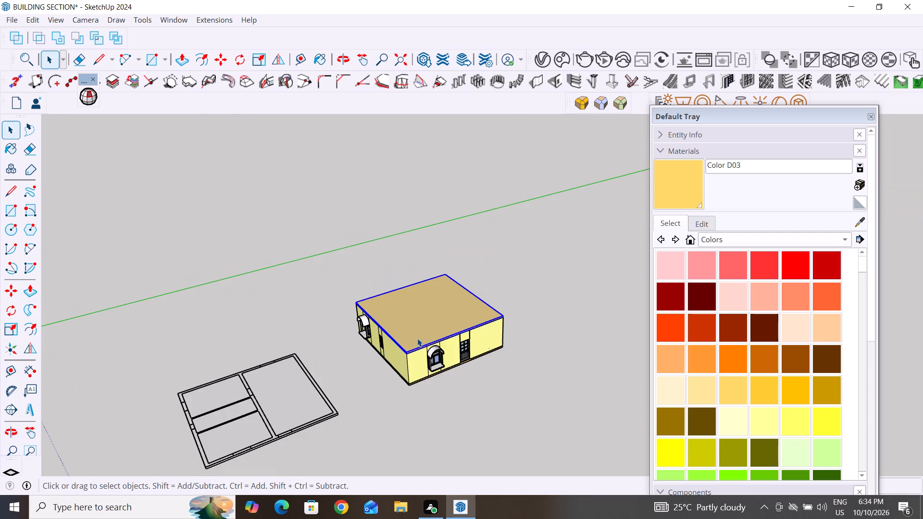
left_click(462, 60)
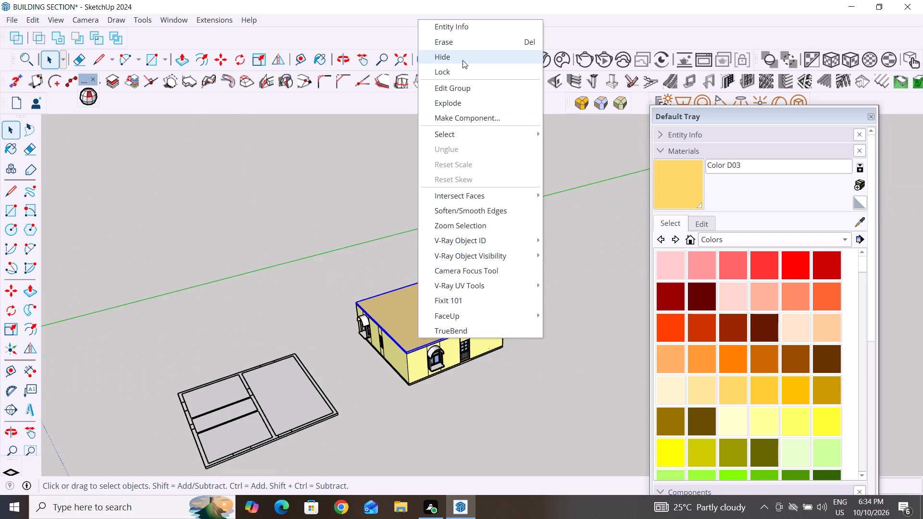
Examine the exposed interior layout, especially the dining area and the empty floor corner beyond the dining table.
scroll(500, 300, "up", 7)
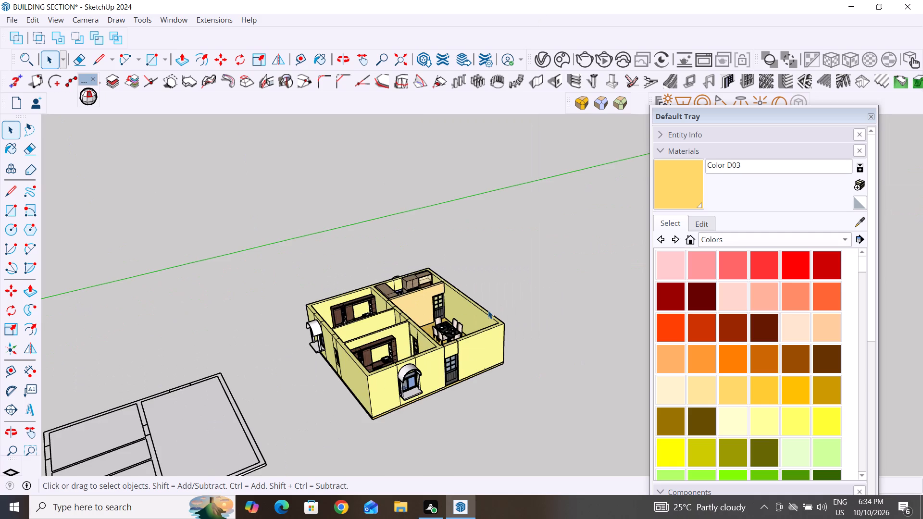
scroll(488, 310, "up", 8)
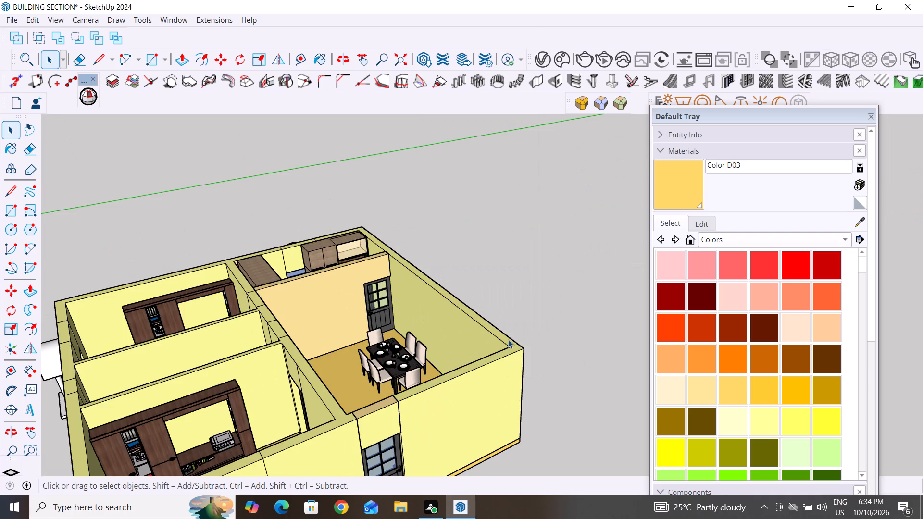
middle_click_drag(569, 346, 598, 466)
scroll(440, 372, "down", 6)
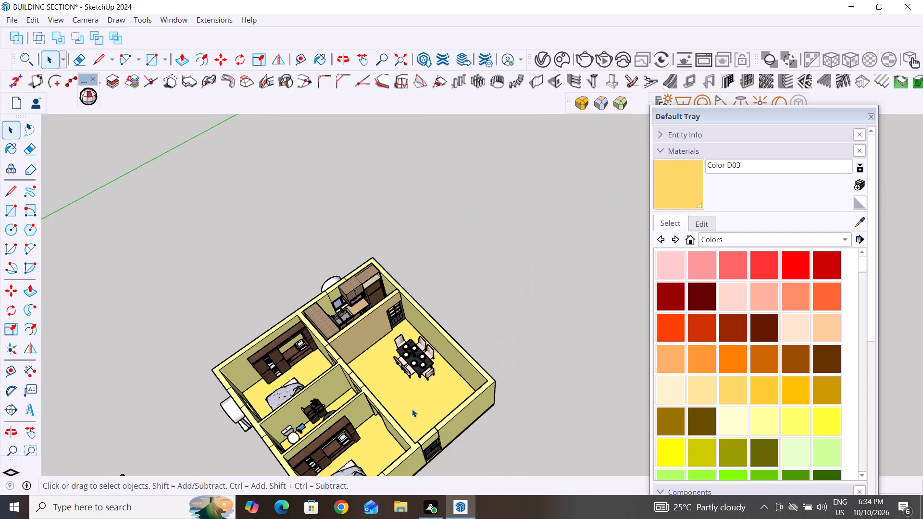
scroll(412, 409, "down", 4)
scroll(413, 399, "up", 3)
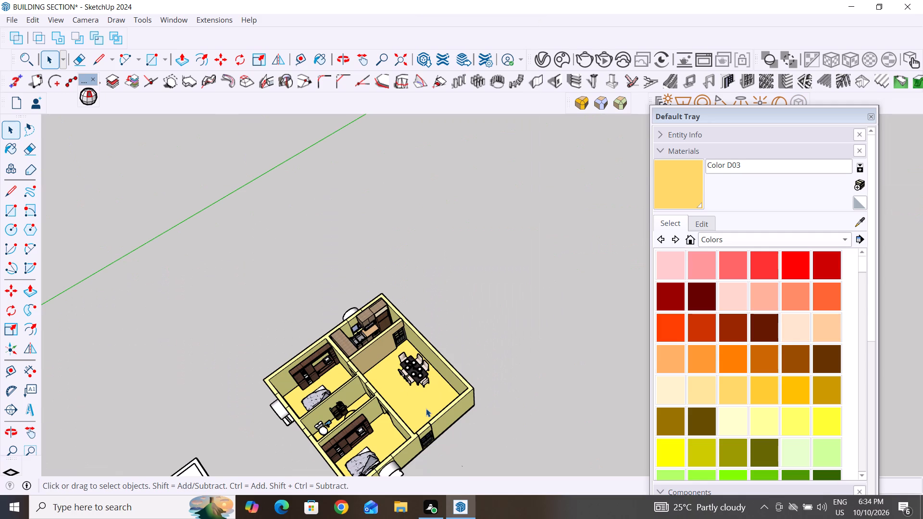
scroll(426, 408, "up", 1)
middle_click_drag(415, 409, 597, 361)
scroll(305, 377, "down", 6)
middle_click_drag(470, 455, 555, 445)
scroll(482, 423, "up", 9)
middle_click_drag(544, 304, 498, 438)
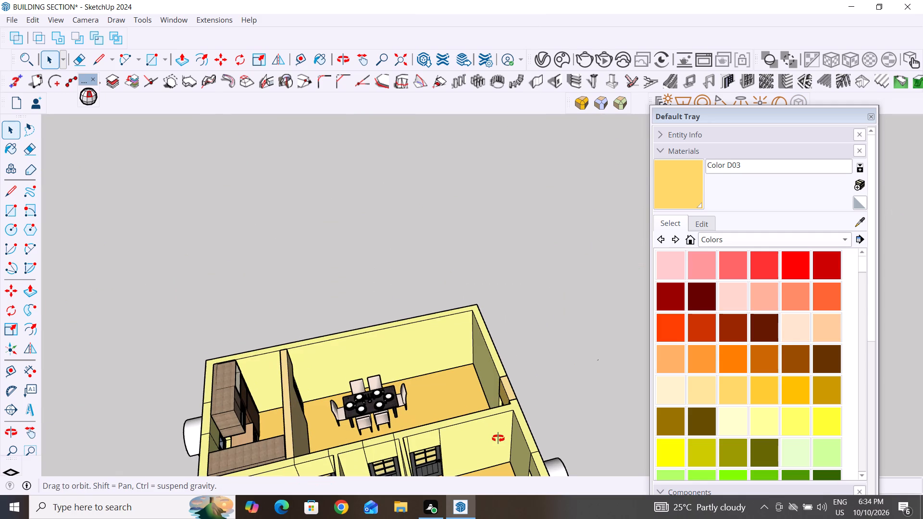
middle_click_drag(498, 438, 498, 438)
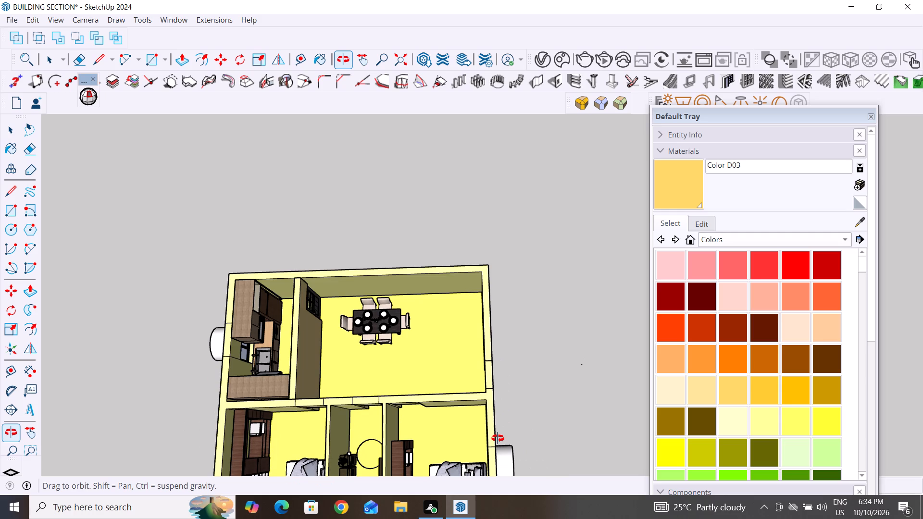
middle_click_drag(498, 438, 505, 438)
scroll(437, 324, "up", 5)
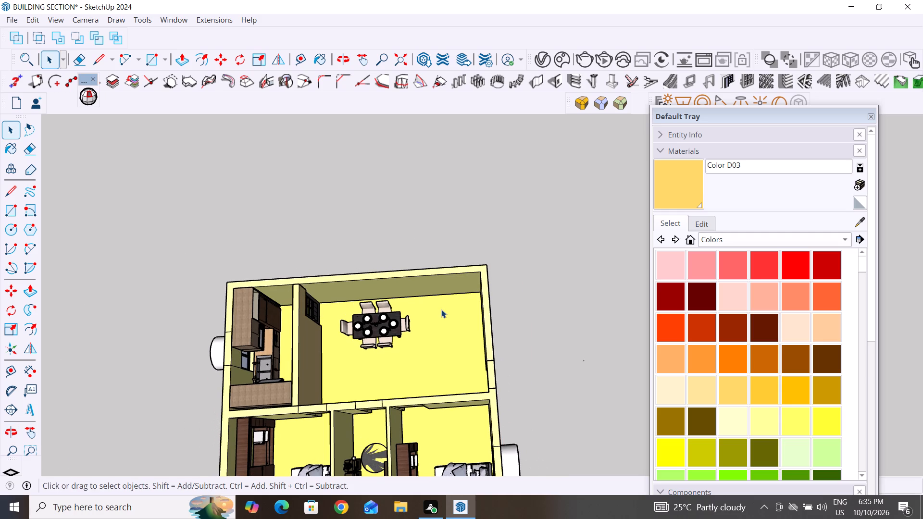
middle_click_drag(453, 309, 571, 288)
scroll(513, 297, "up", 1)
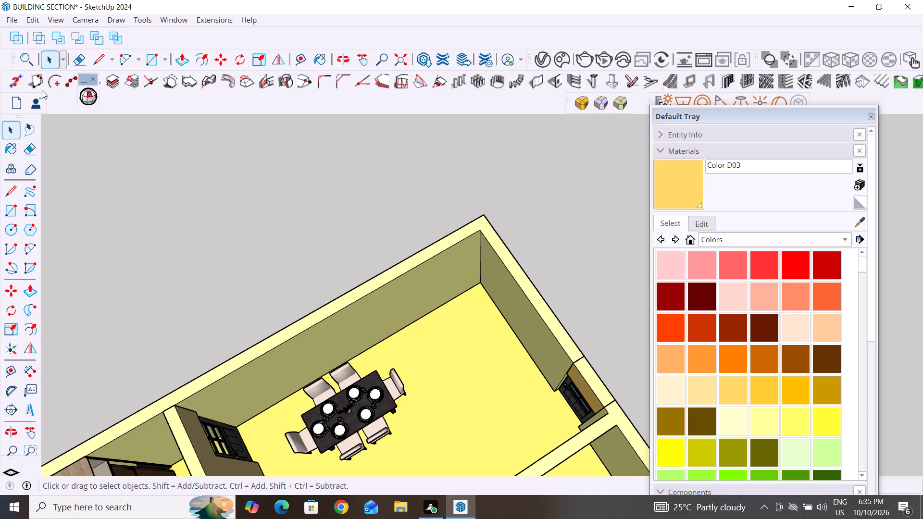
Place a guide 3' off the floor edge of the dining room's end wall, and a parallel guide 2" farther in.
left_click(11, 191)
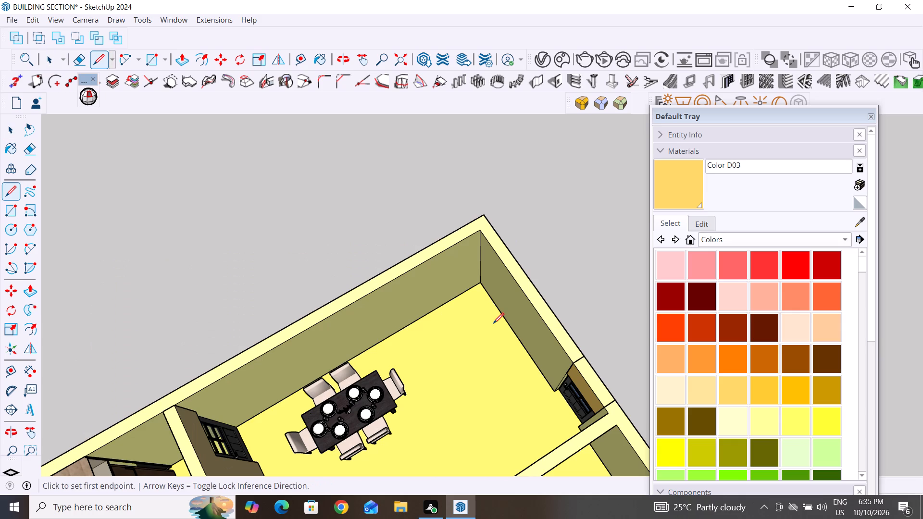
left_click(15, 129)
left_click(9, 368)
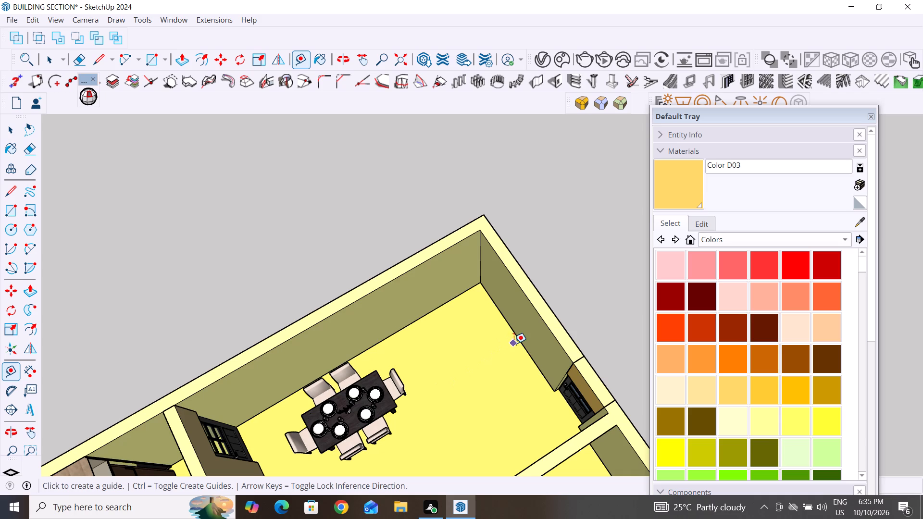
scroll(497, 363, "up", 5)
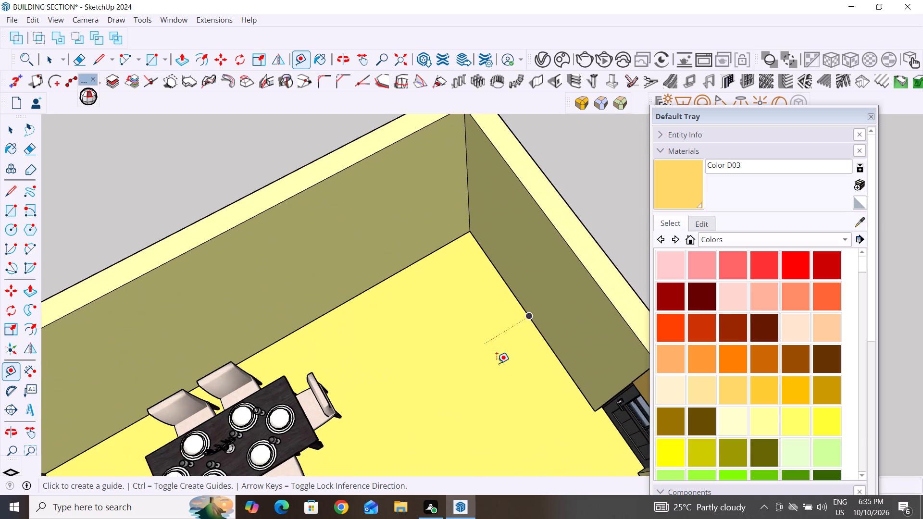
scroll(497, 363, "up", 3)
left_click(540, 305)
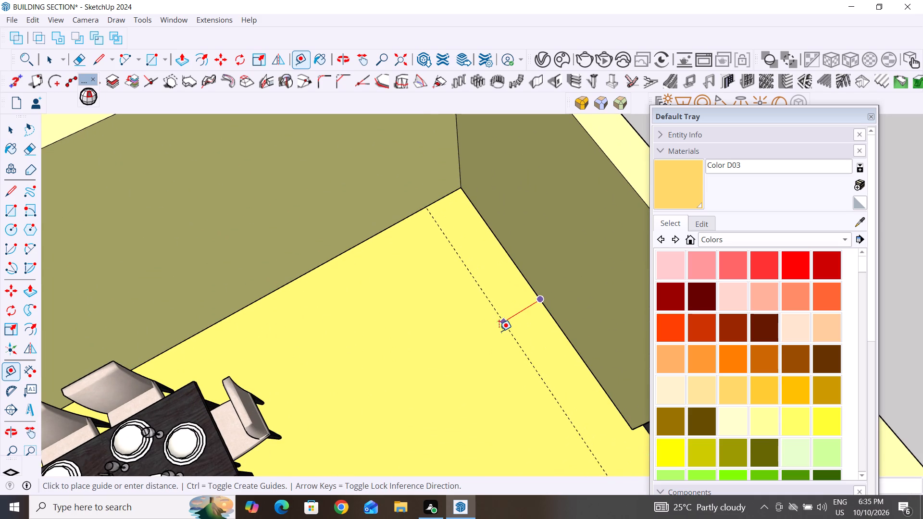
type("3'")
key("Return")
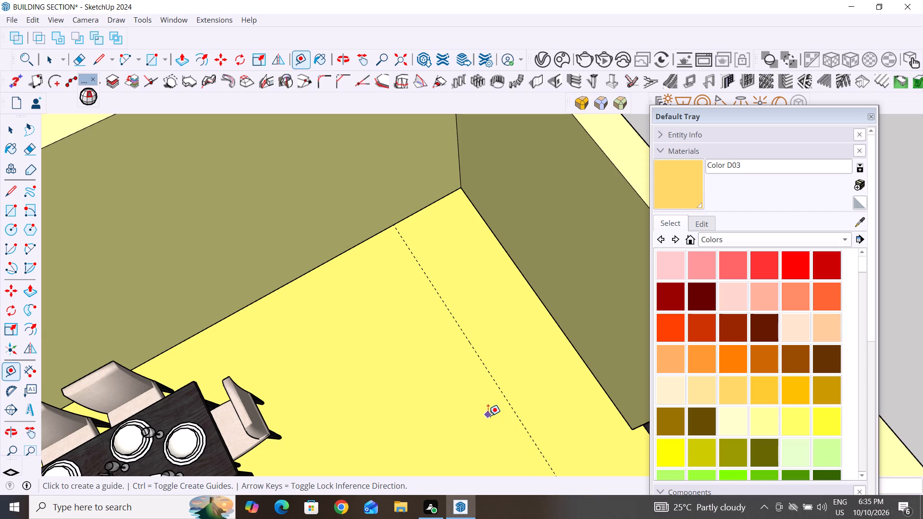
left_click(499, 389)
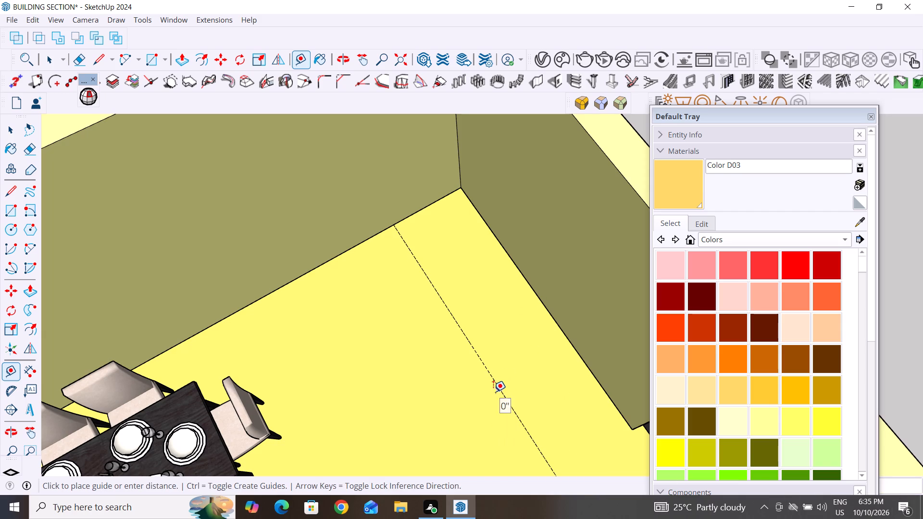
type("2\"")
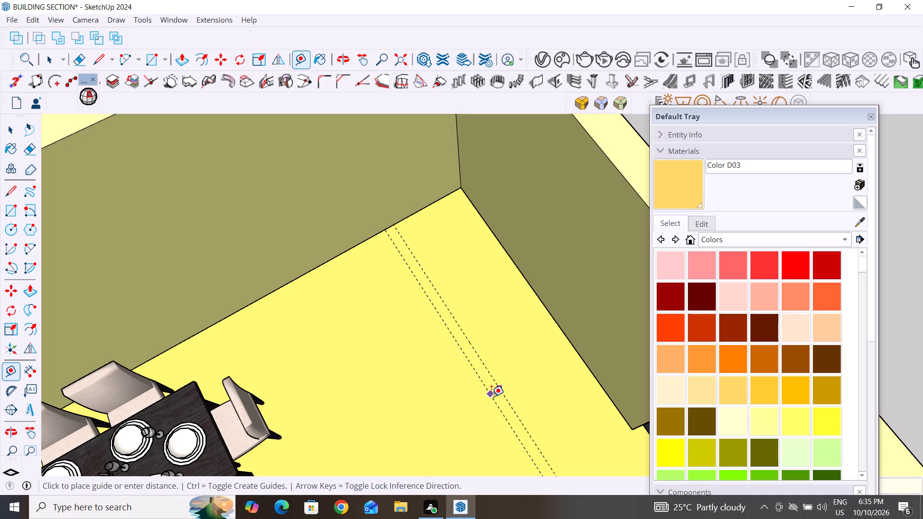
key("Return")
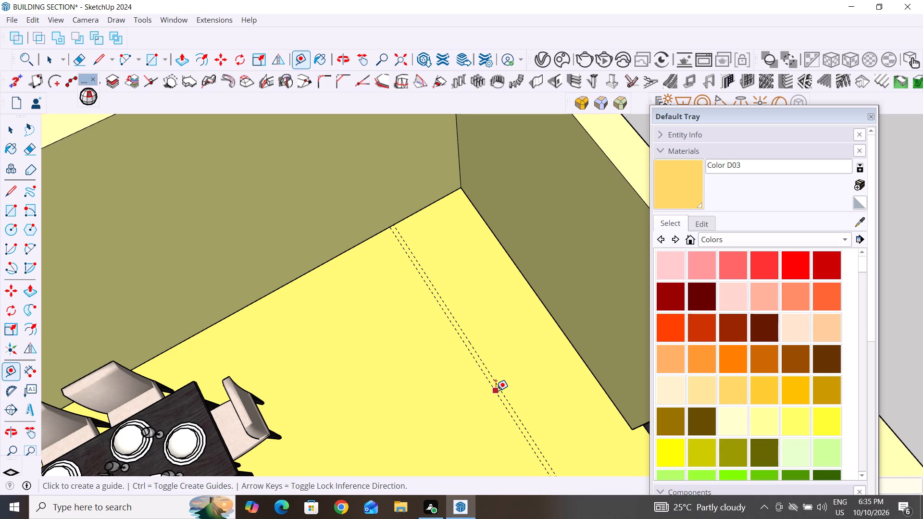
Place a parallel guide 3' from the inner guide of the pair, toward the dining table.
left_click(496, 391)
type("3'")
key("Return")
Place a crossing guide on the floor 3' off the long wall behind the dining table.
scroll(456, 419, "down", 2)
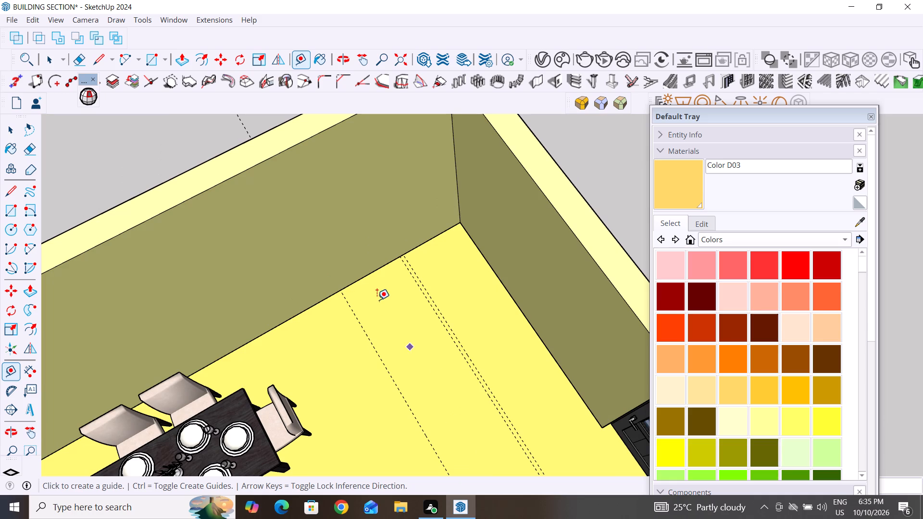
left_click(355, 281)
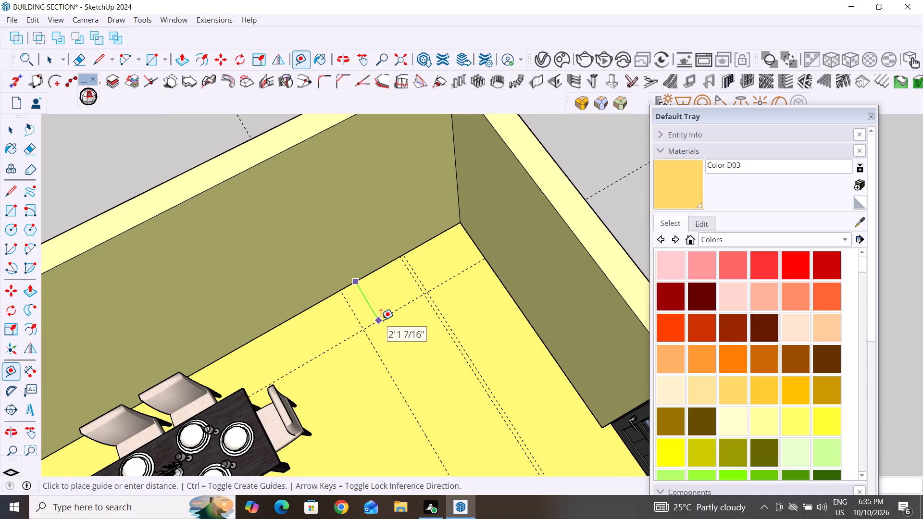
type("3'")
key("Return")
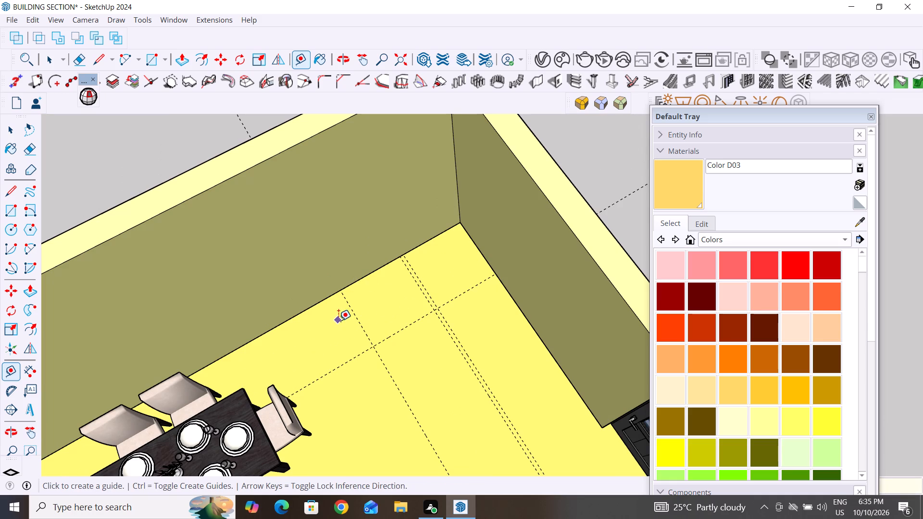
Place a guide 2" beyond the parallel guide nearest the dining table, on its table side.
left_click(350, 313)
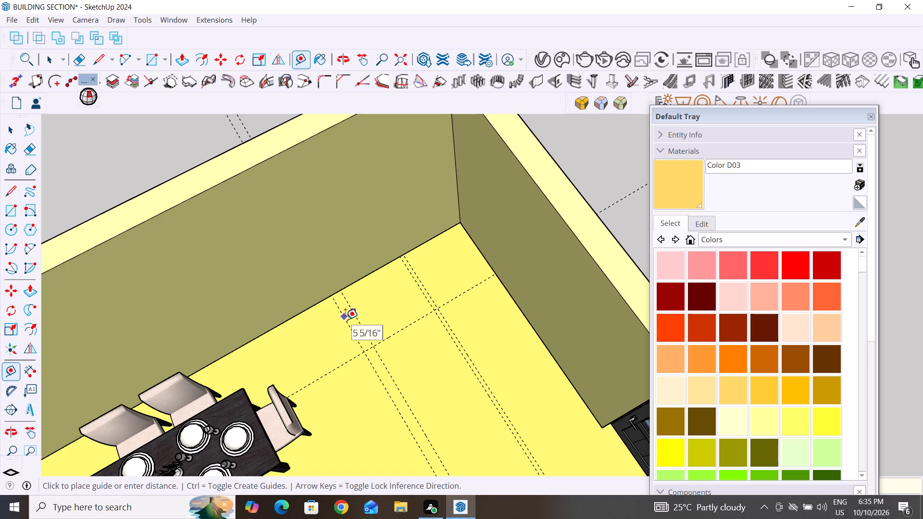
key("2")
key("shift+quotedbl")
key("Return")
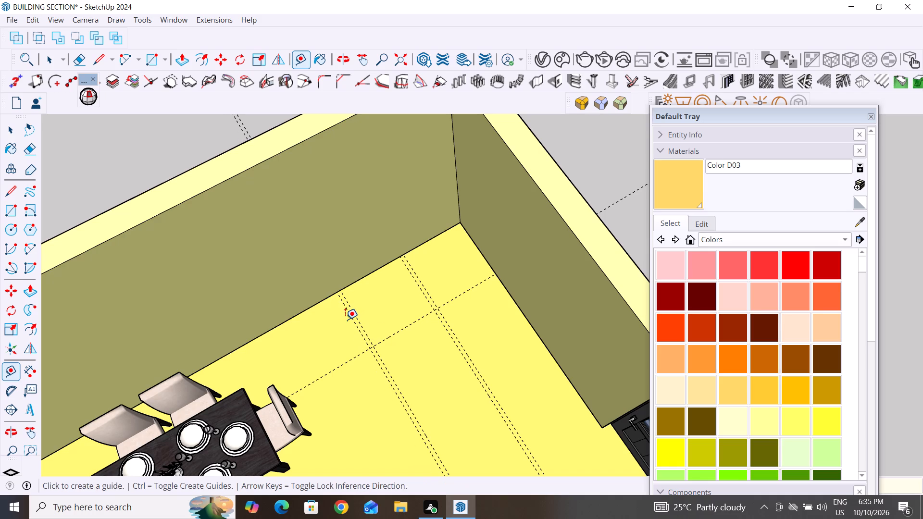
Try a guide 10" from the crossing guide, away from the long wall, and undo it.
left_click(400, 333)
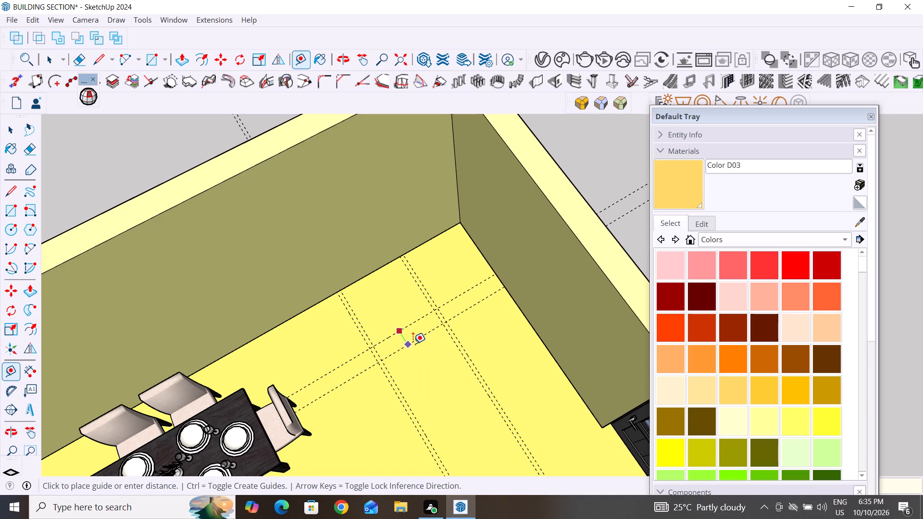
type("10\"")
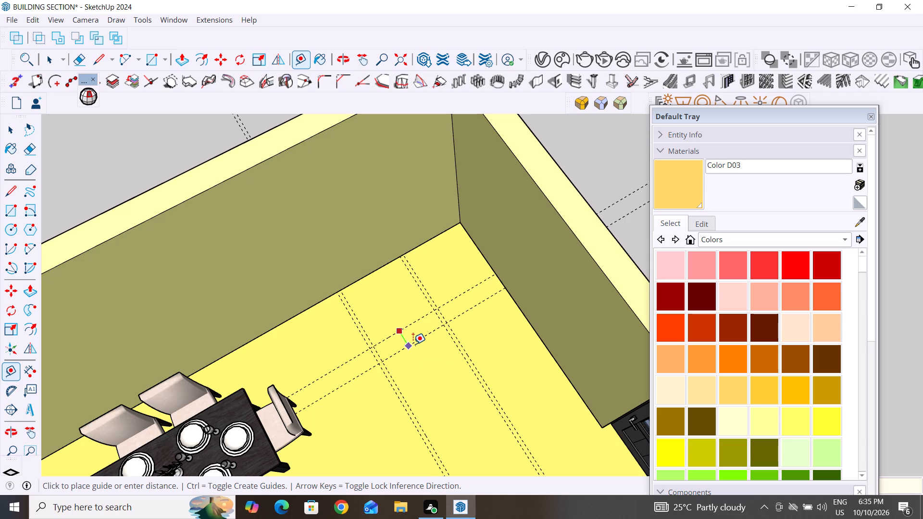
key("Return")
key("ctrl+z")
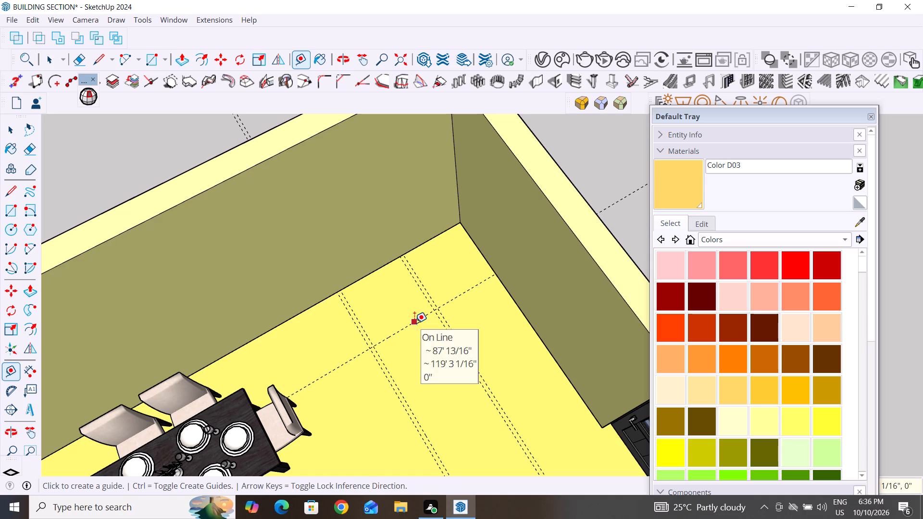
Start another guide parallel to the crossing guide, offset away from the long wall.
left_click(414, 323)
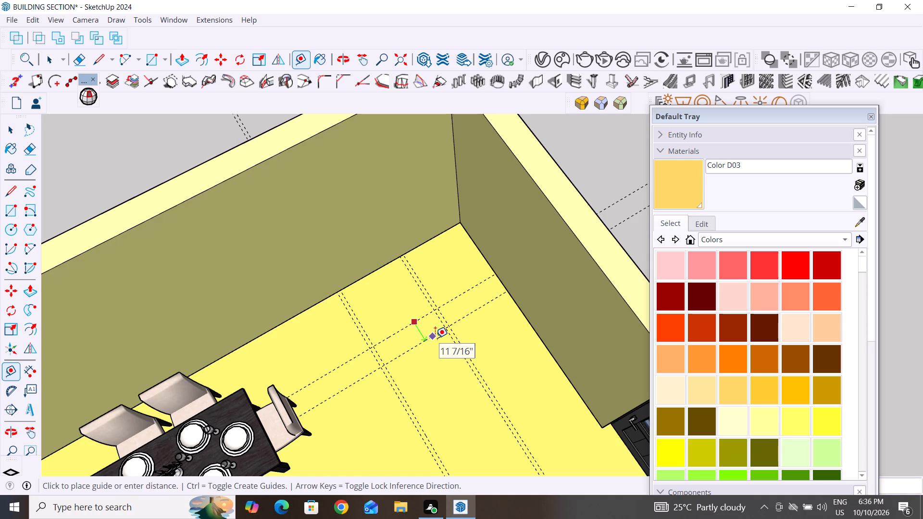
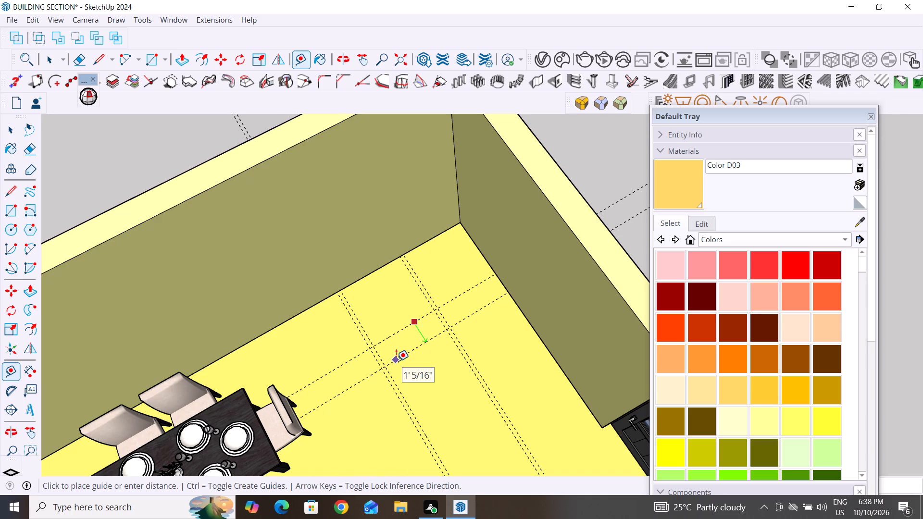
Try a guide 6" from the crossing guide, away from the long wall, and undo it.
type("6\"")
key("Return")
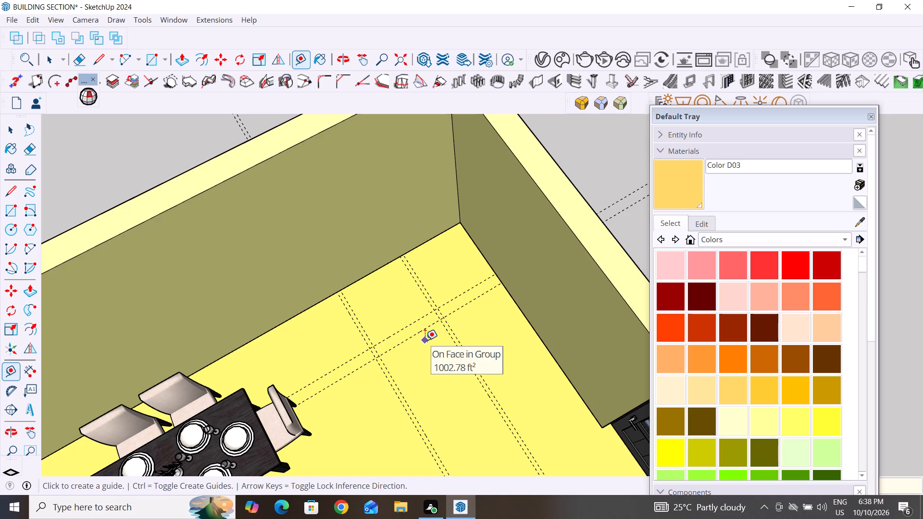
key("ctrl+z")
Place three successive guides parallel to the crossing guide, each 10" farther from the long wall than the previous one.
left_click(417, 320)
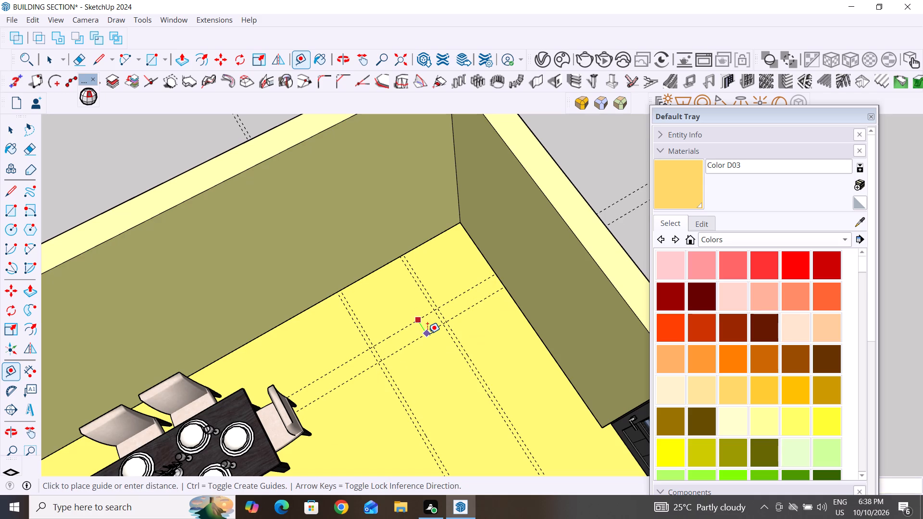
type("10\"")
key("Return")
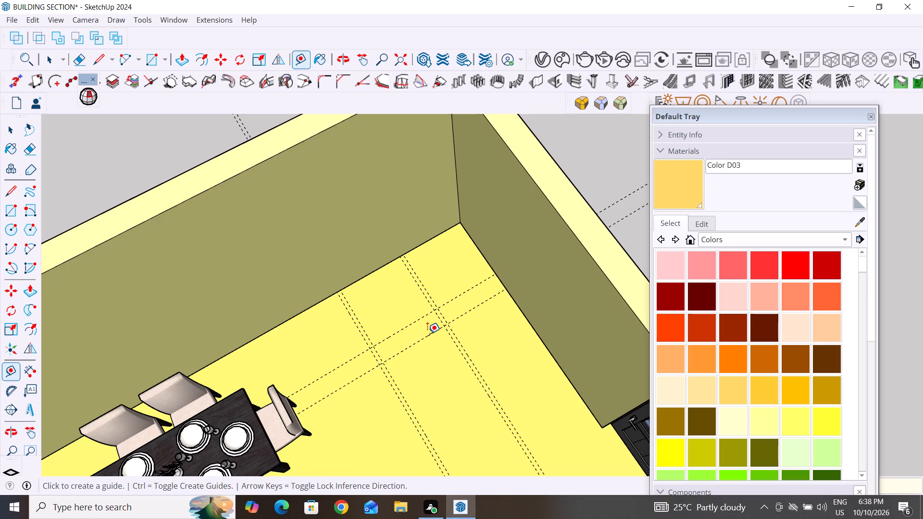
left_click(427, 334)
type("10\"")
key("Return")
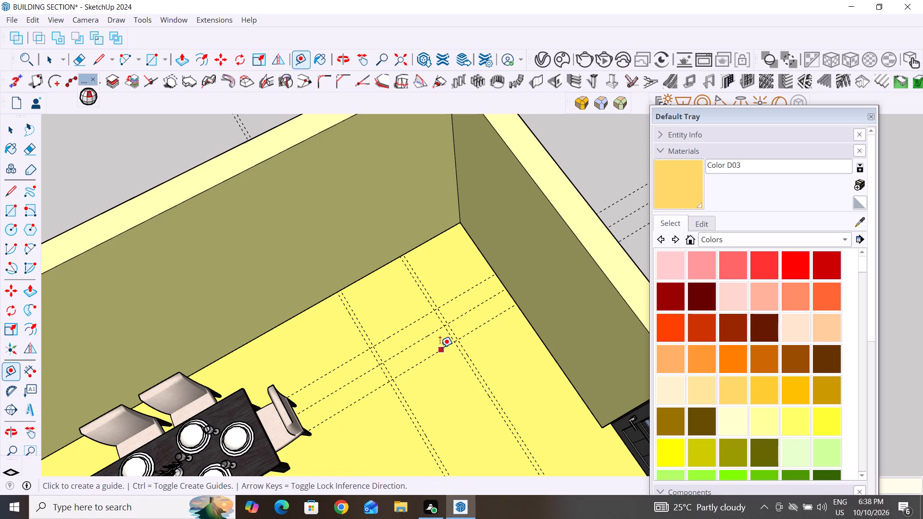
left_click(440, 347)
type("10\"")
key("Return")
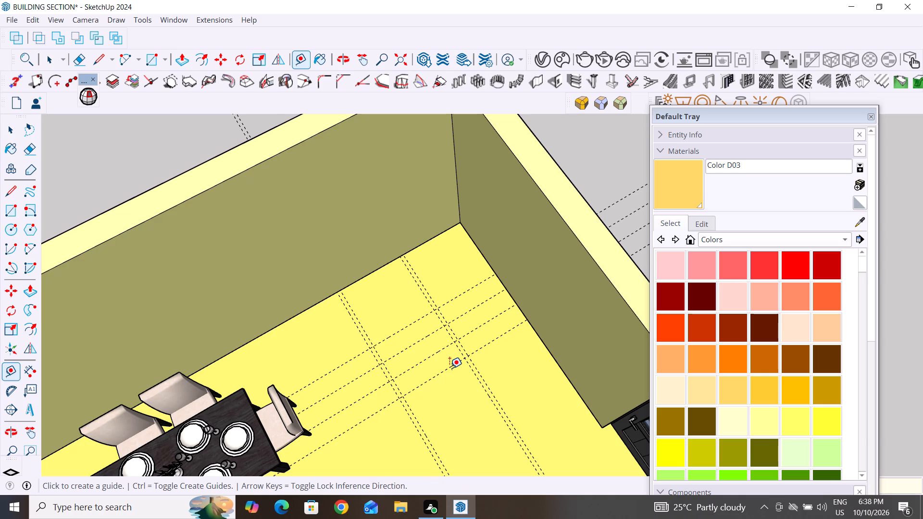
Continue the series away from the long wall with two more parallel guides at 10" spacing.
left_click(447, 366)
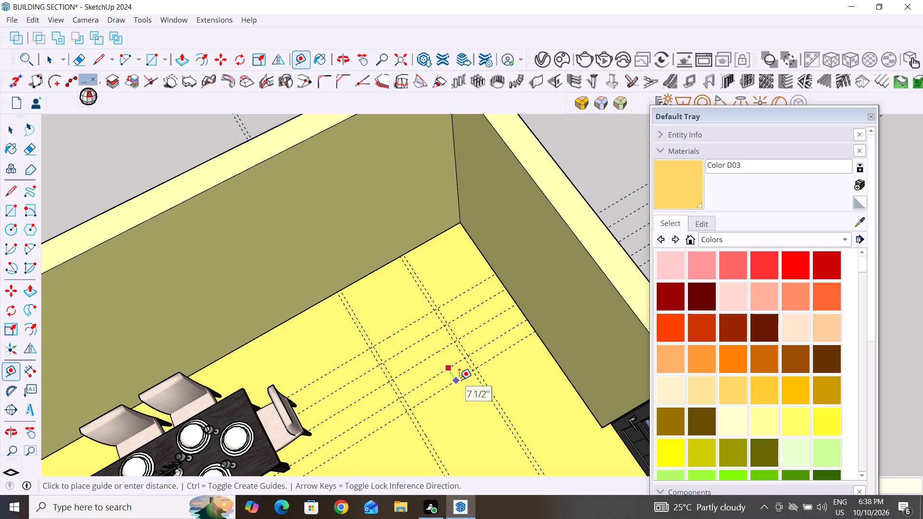
type("10\".")
key("Return")
left_click(508, 208)
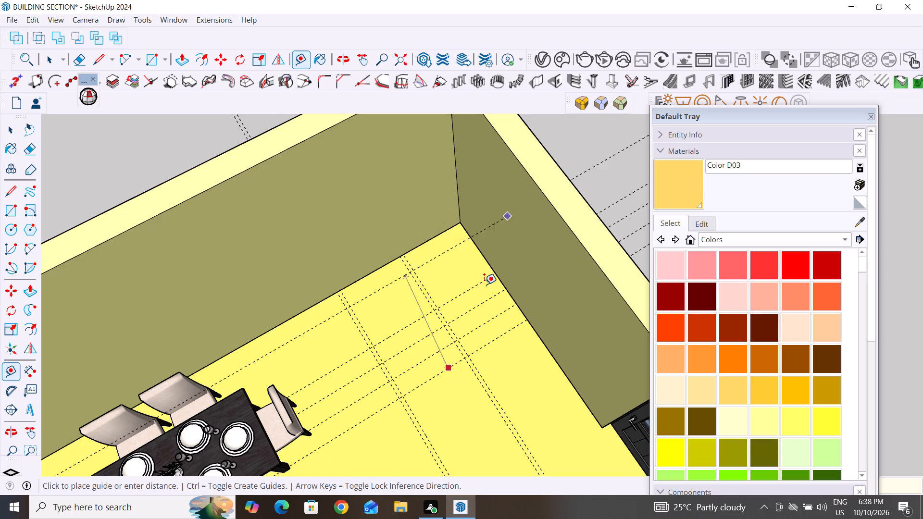
type("10\"")
key("Return")
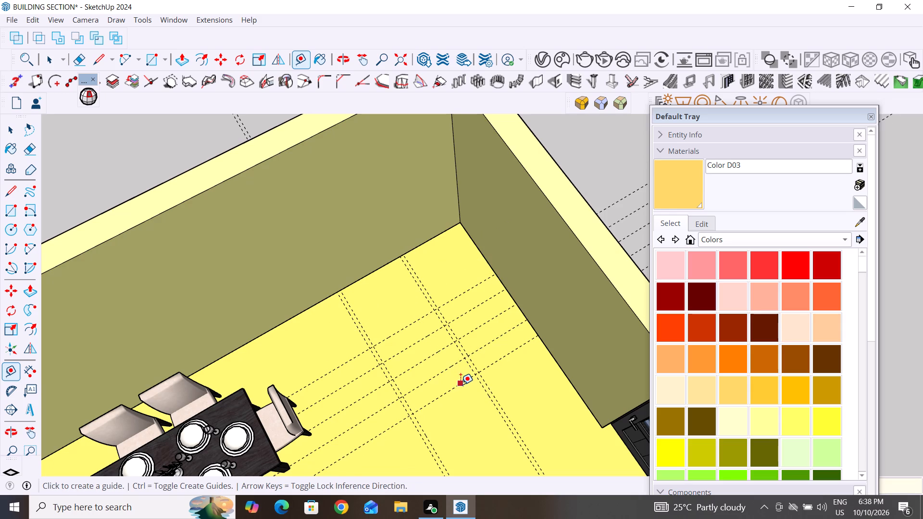
left_click(461, 384)
type("10")
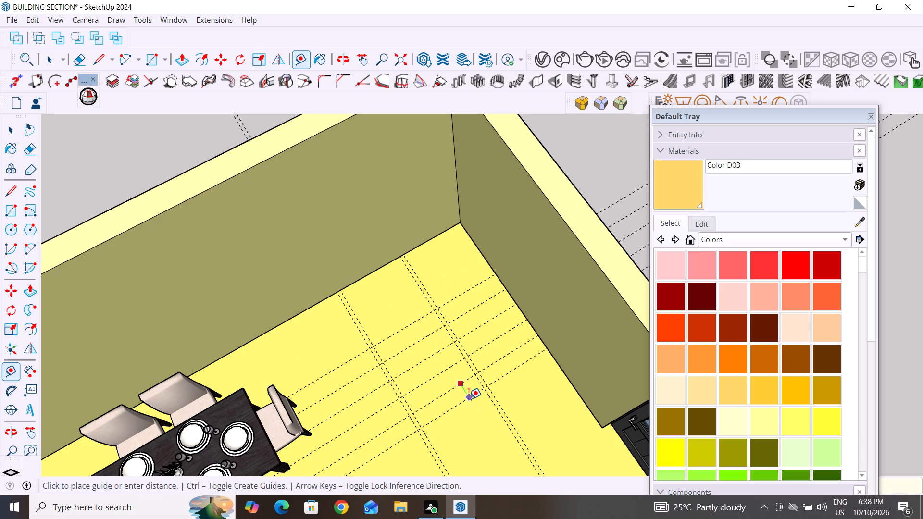
key("shift+quotedbl")
key("Return")
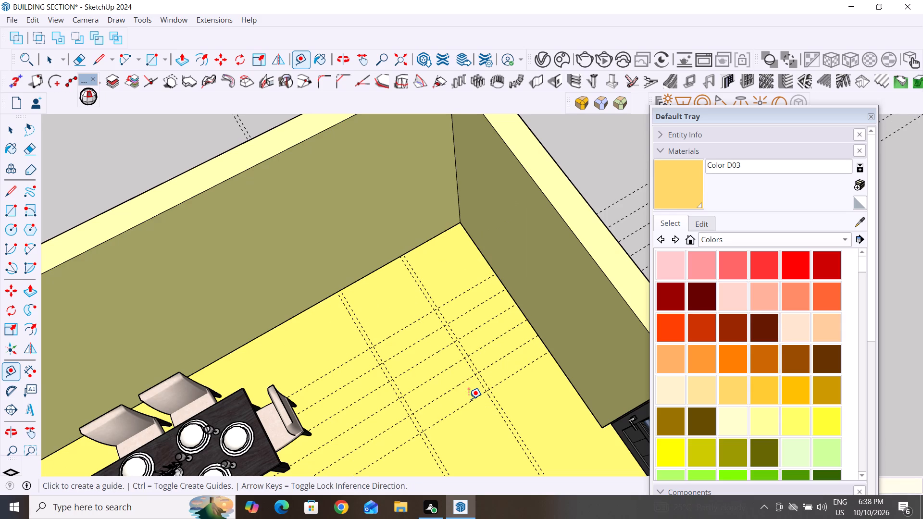
Extend the guide series toward the door with four more parallel guides, each offset 10" from the last.
left_click(472, 401)
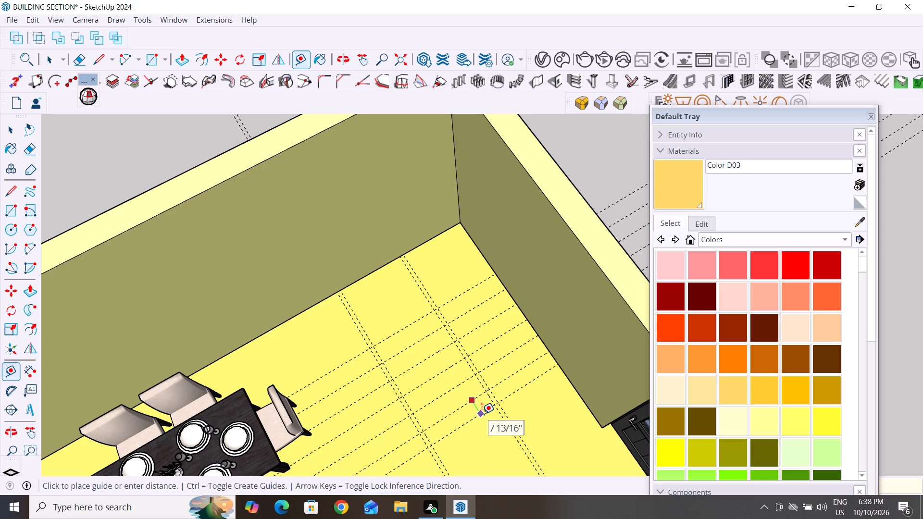
type("10\"")
key("Return")
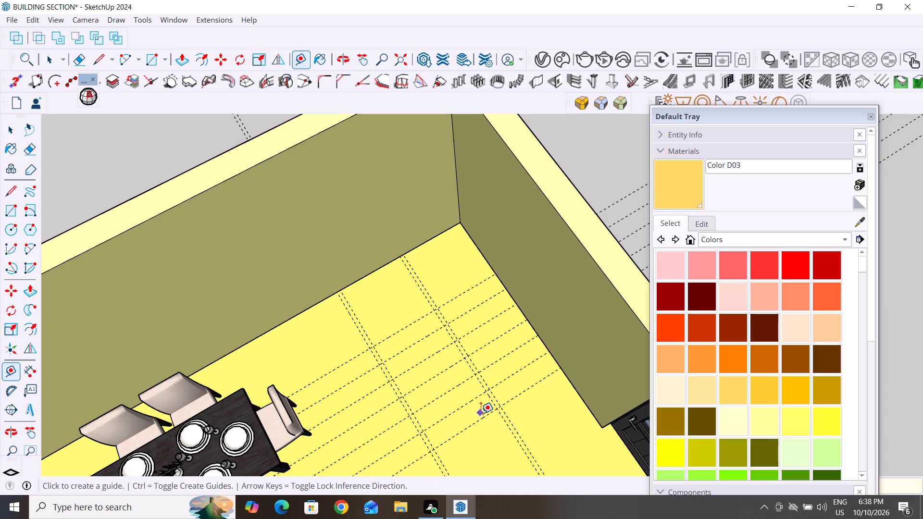
left_click(480, 418)
type("10\"")
key("Return")
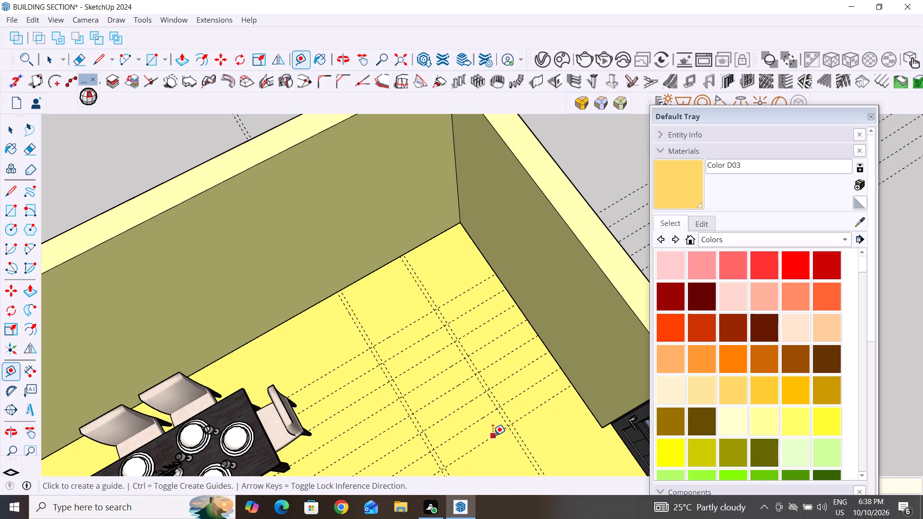
left_click(493, 435)
type("10")
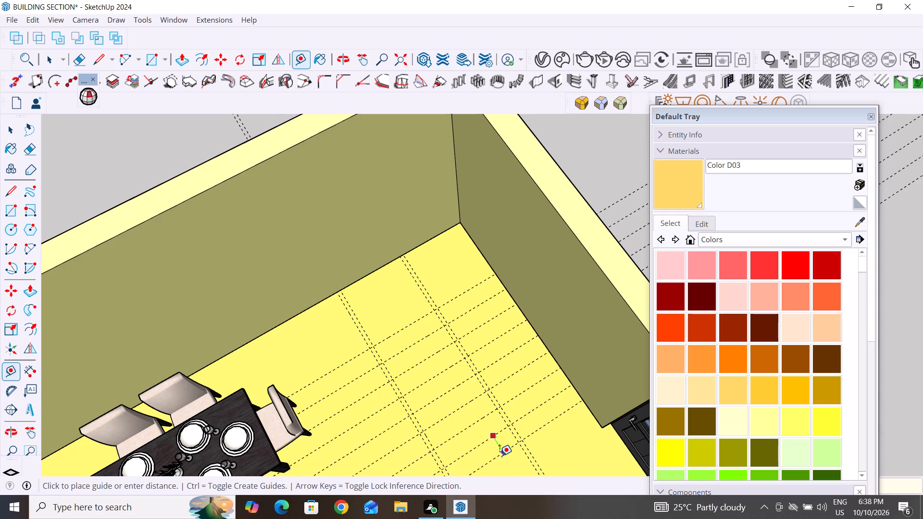
key("Return")
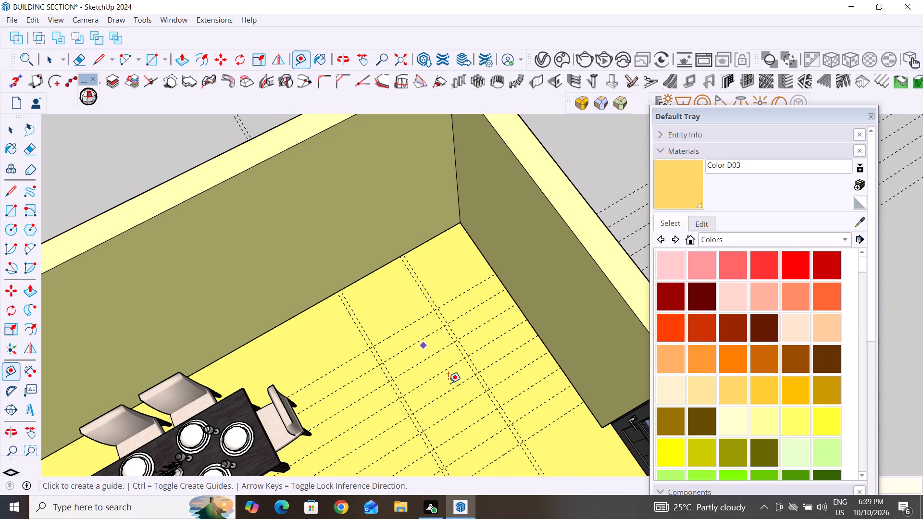
left_click(494, 459)
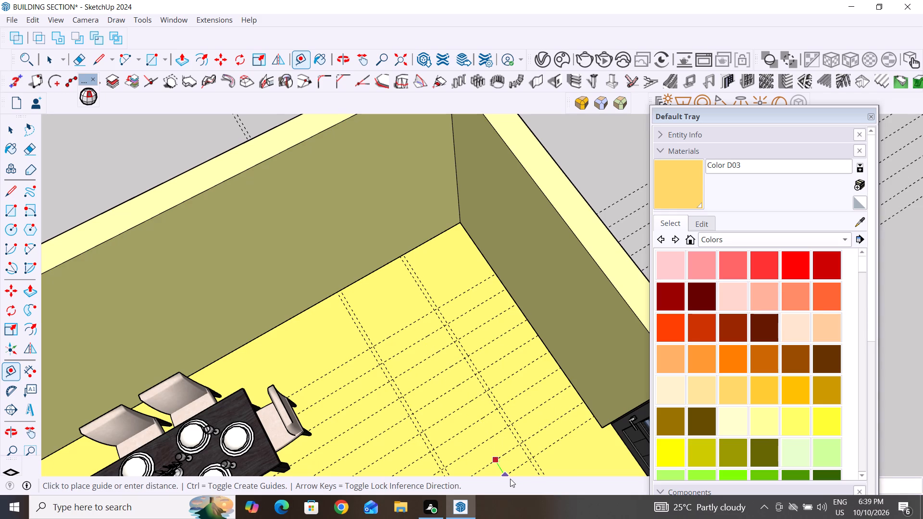
type("10\"")
key("Return")
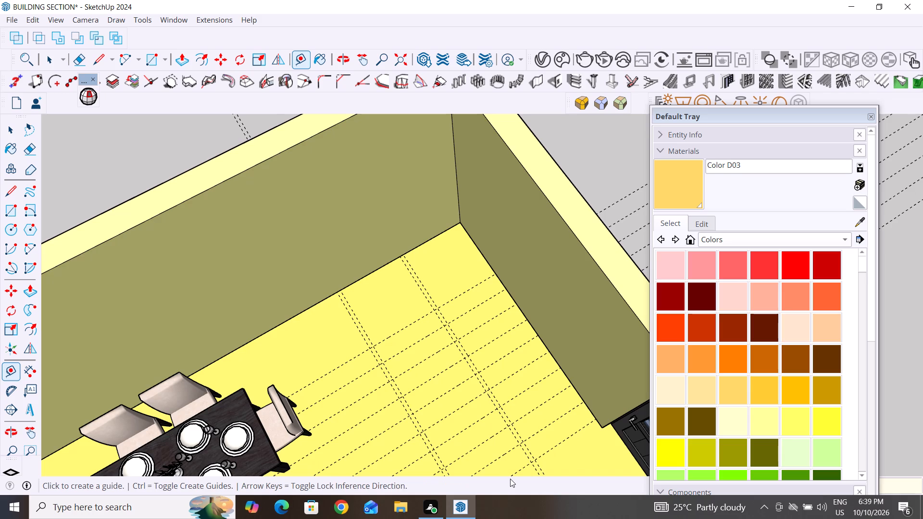
Draw a floor rectangle filling the last 10" strip by the door, from the nearest lengthwise guide to the end wall.
scroll(400, 284, "down", 8)
middle_click_drag(467, 336, 405, 310)
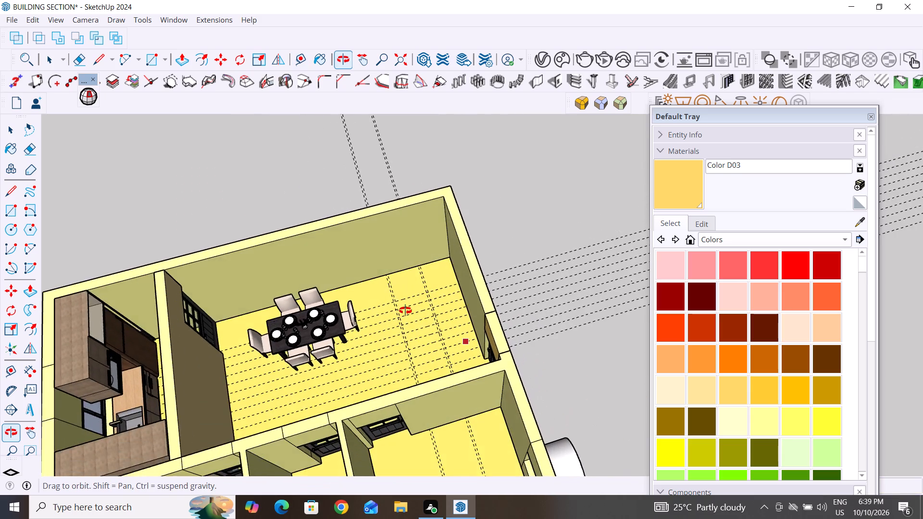
middle_click_drag(405, 310, 442, 334)
scroll(463, 357, "up", 3)
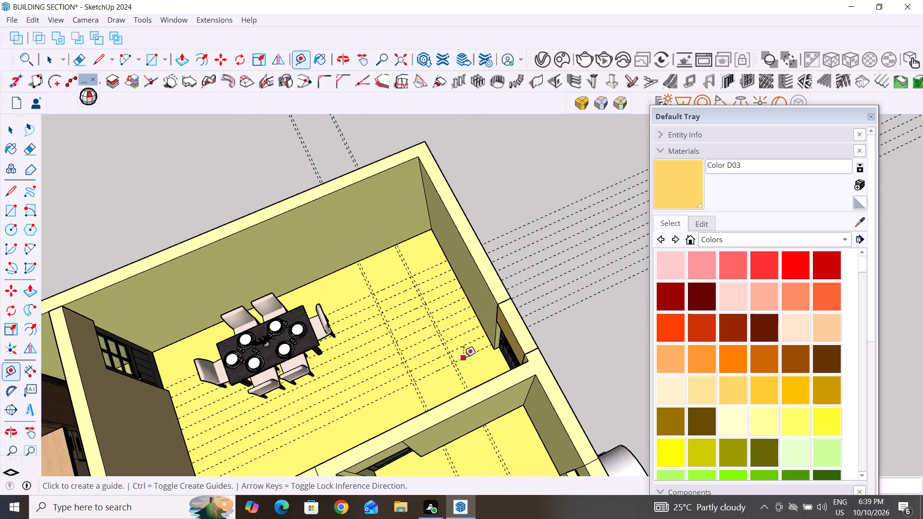
scroll(463, 357, "up", 4)
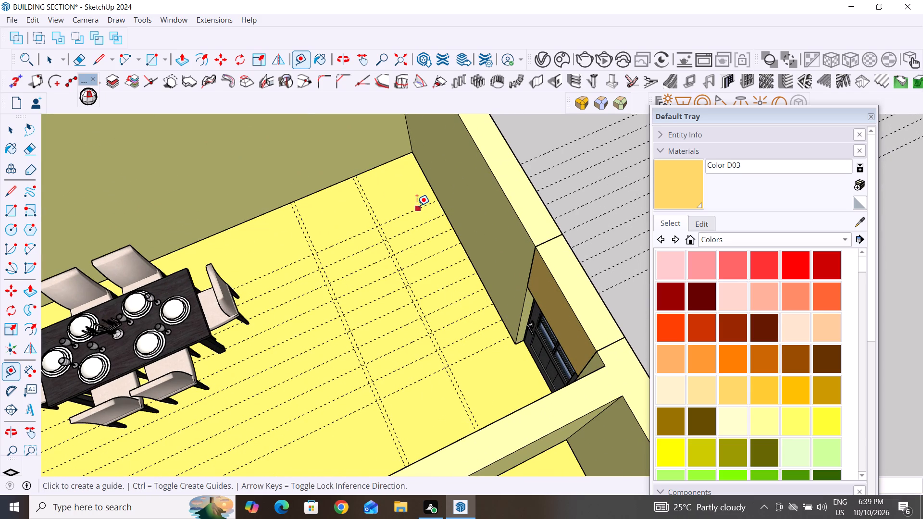
left_click(10, 133)
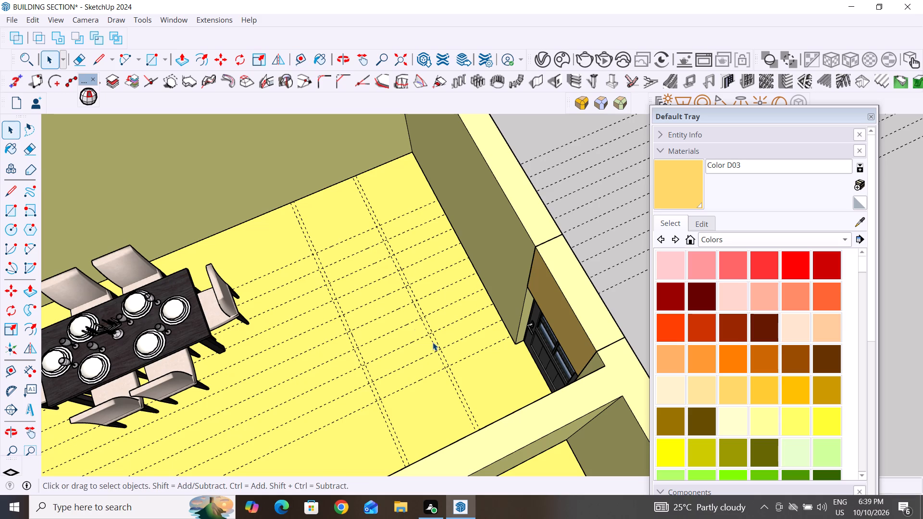
scroll(502, 361, "up", 2)
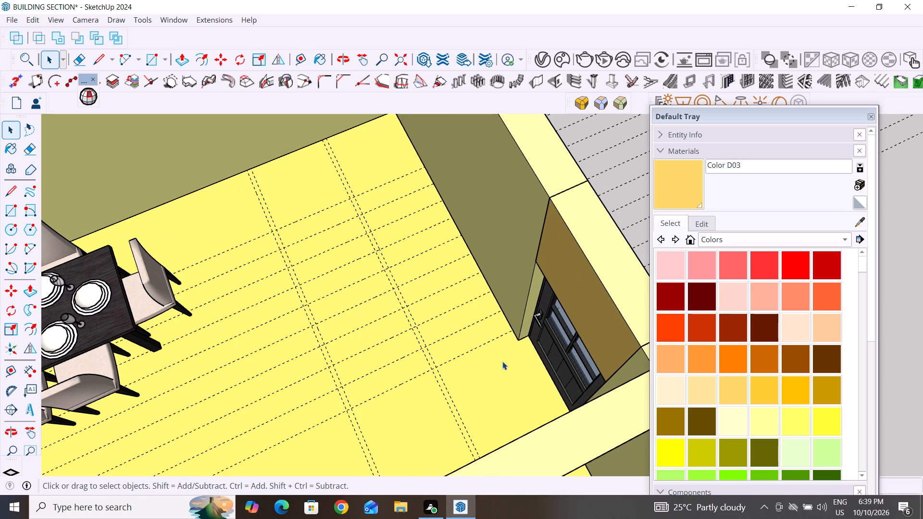
scroll(502, 361, "down", 2)
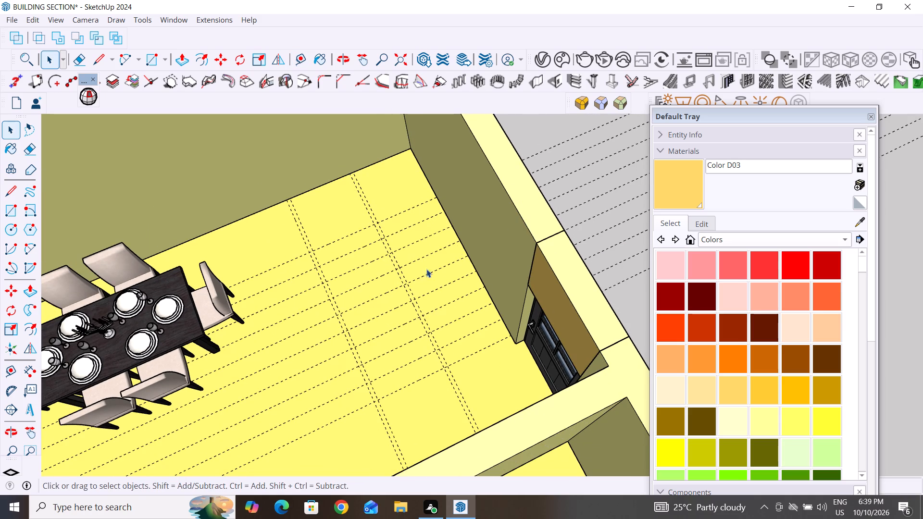
left_click(7, 208)
scroll(517, 323, "up", 7)
left_click(362, 362)
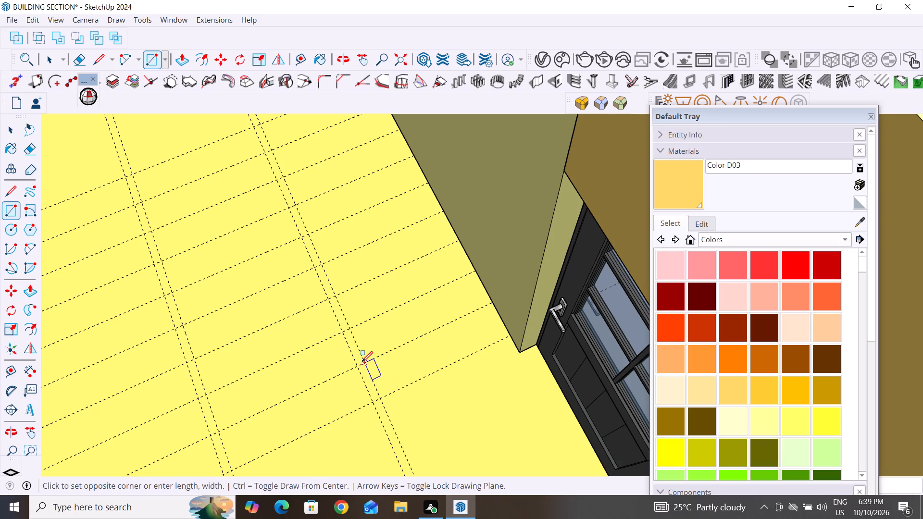
left_click(507, 338)
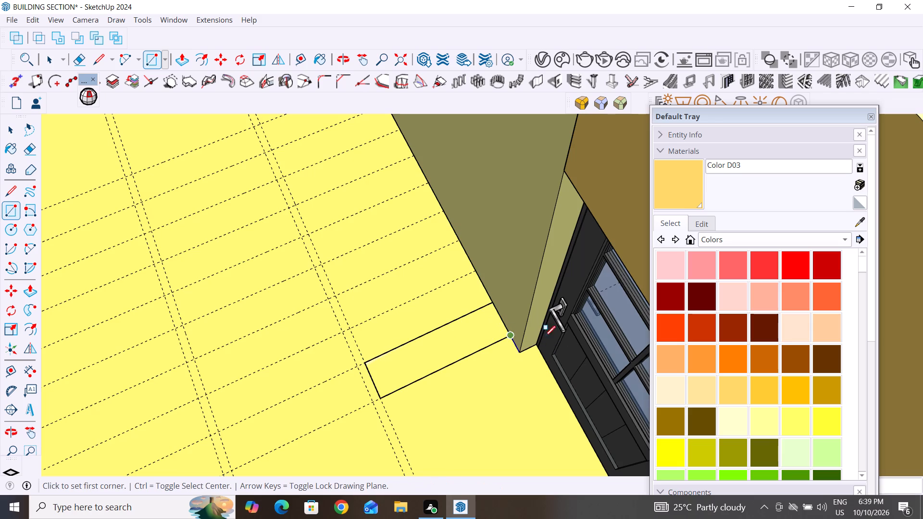
left_click(9, 130)
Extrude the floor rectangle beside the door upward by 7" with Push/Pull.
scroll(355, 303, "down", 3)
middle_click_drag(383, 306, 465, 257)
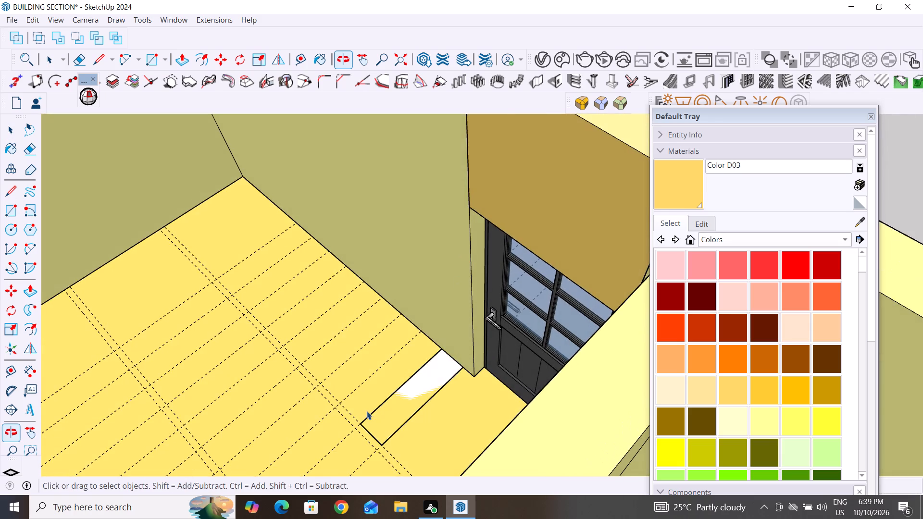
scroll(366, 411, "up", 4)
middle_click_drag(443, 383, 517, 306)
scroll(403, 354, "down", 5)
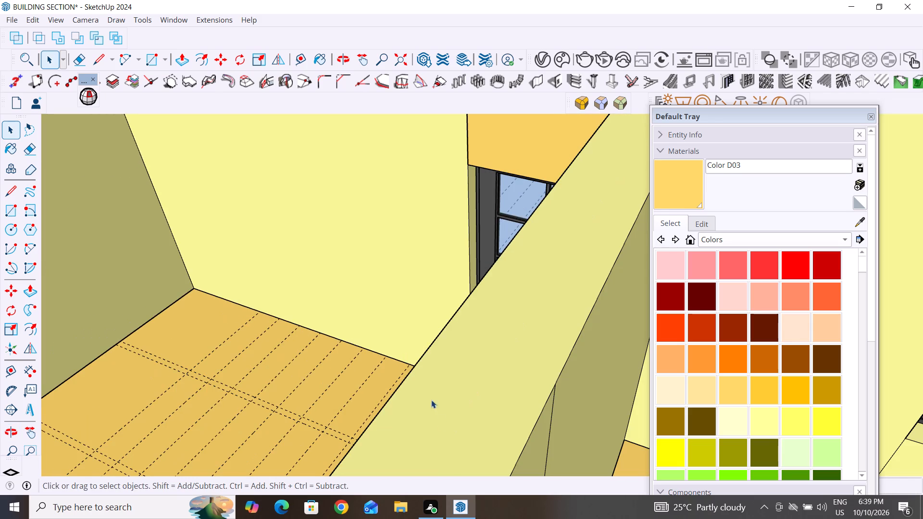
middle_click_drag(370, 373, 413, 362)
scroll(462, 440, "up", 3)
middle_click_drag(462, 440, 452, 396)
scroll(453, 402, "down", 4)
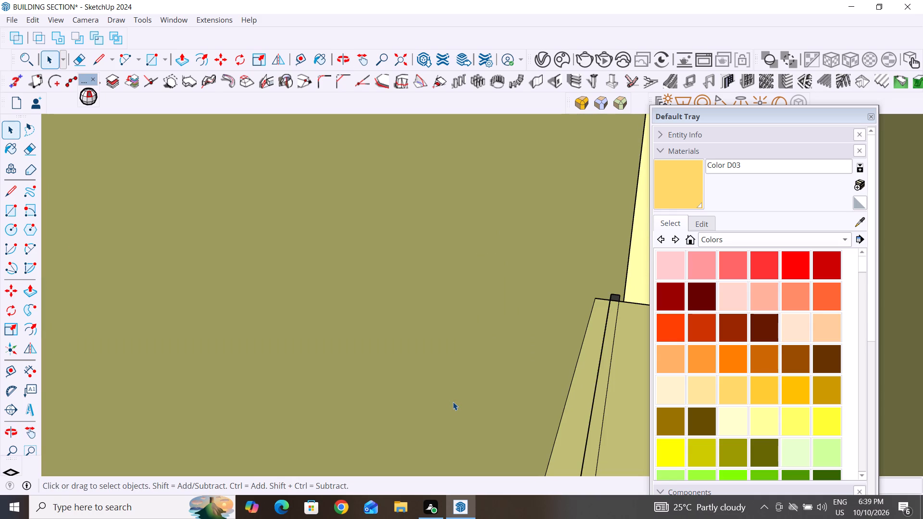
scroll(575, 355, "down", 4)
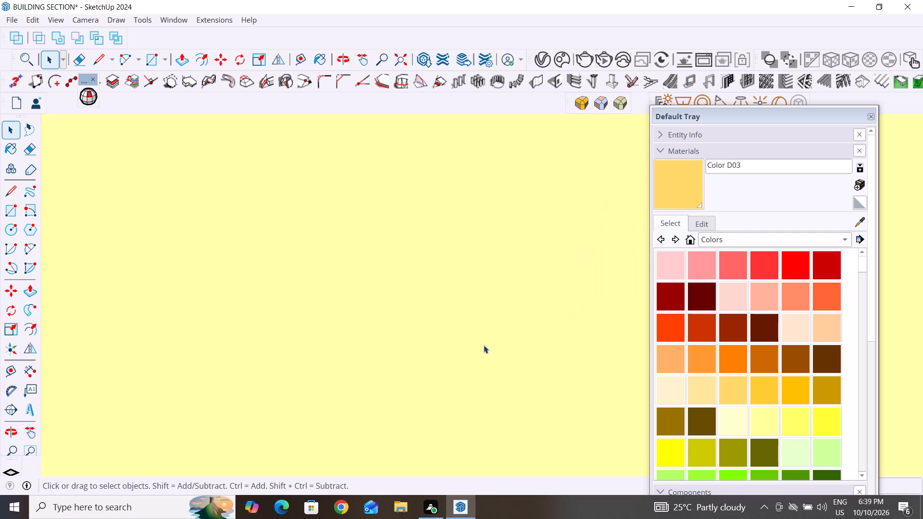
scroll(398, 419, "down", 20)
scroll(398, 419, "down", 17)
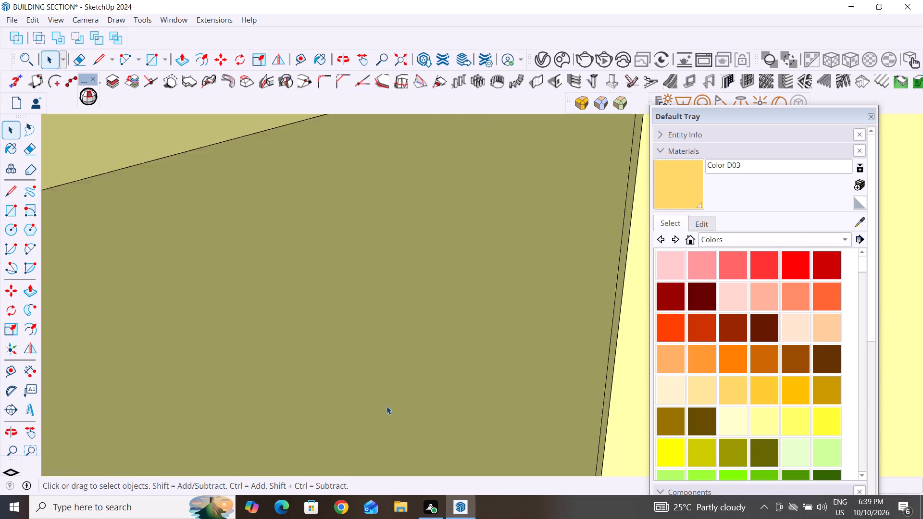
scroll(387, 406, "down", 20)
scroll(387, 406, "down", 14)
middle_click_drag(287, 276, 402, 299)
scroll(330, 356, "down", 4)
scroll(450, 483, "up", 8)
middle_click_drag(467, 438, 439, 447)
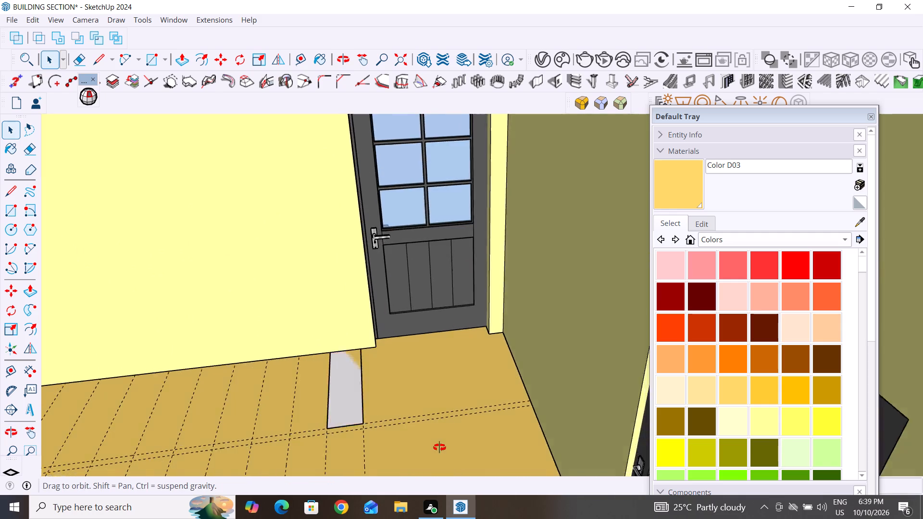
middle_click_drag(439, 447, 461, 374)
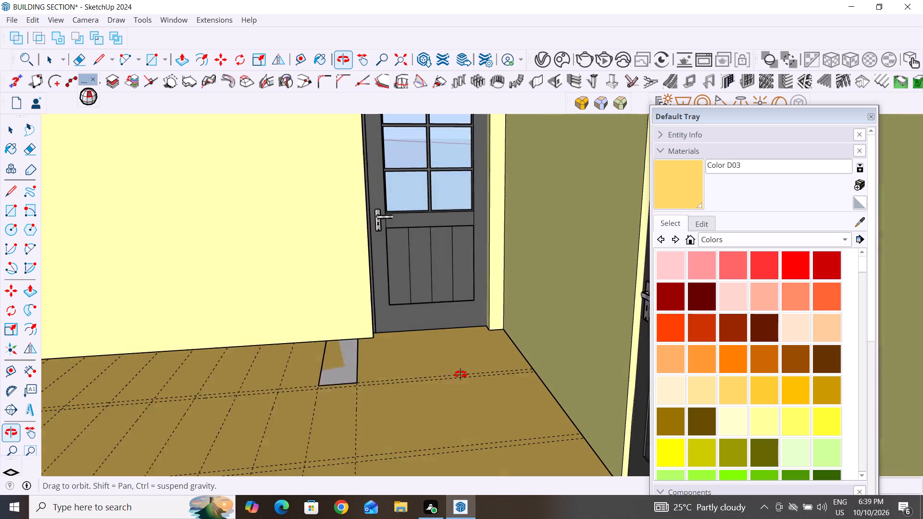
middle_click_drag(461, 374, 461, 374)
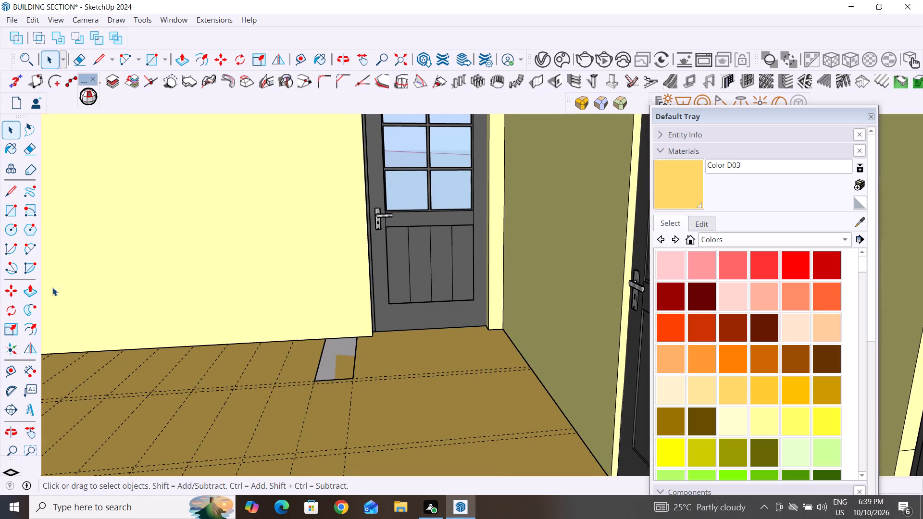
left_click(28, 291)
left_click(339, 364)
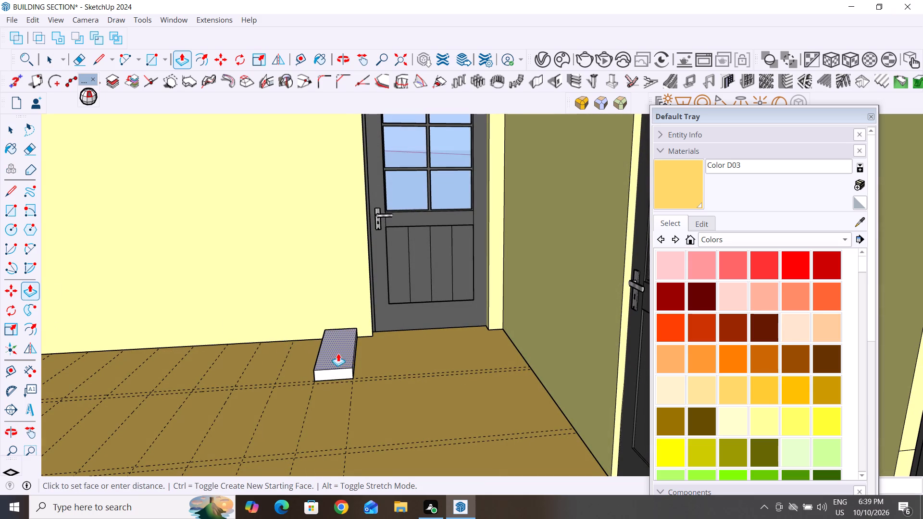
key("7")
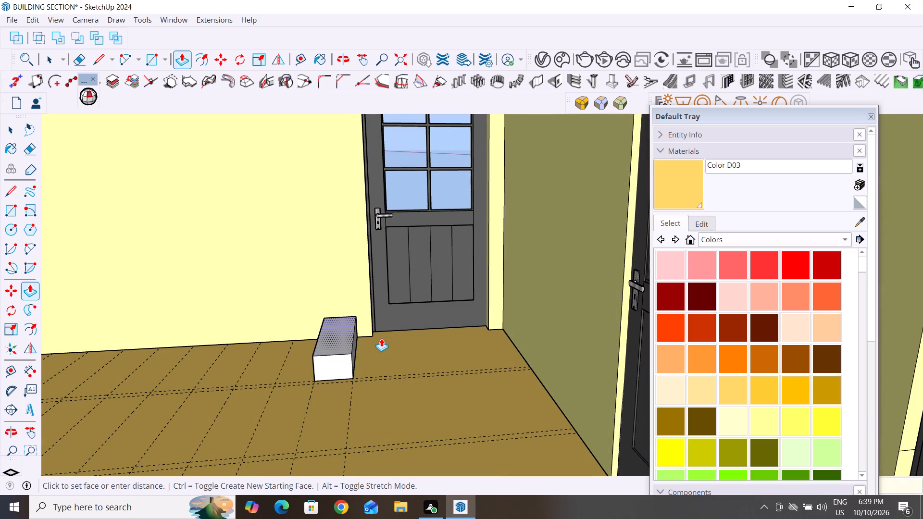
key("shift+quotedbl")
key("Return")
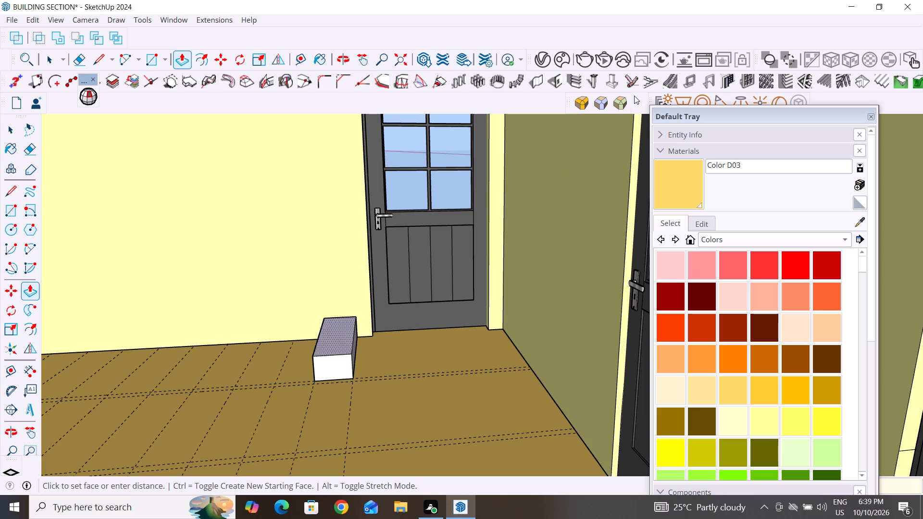
Close the Default Tray to clear the modelling area.
left_click_drag(733, 114, 740, 0)
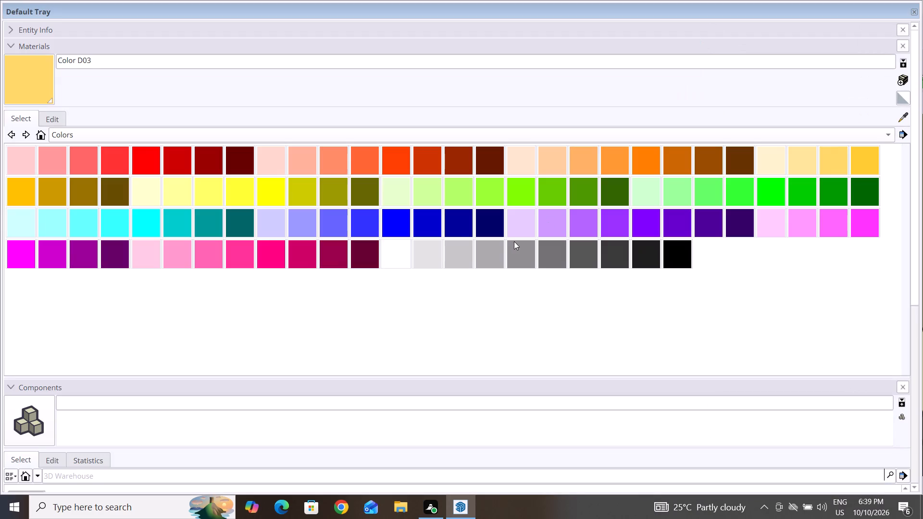
scroll(696, 345, "down", 1)
left_click(914, 12)
scroll(379, 367, "down", 3)
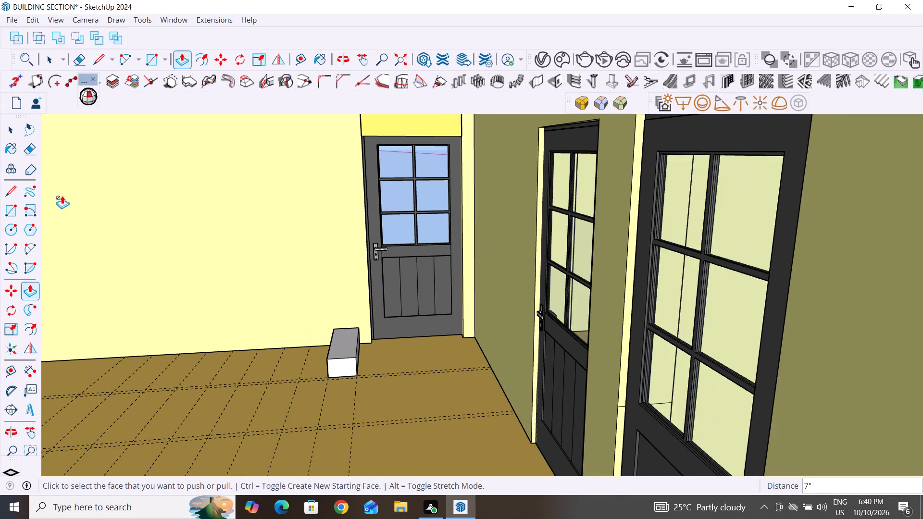
Delete the entire extruded step block beside the door, including all its faces and edges.
left_click(10, 129)
left_click(343, 375)
triple_click(346, 368)
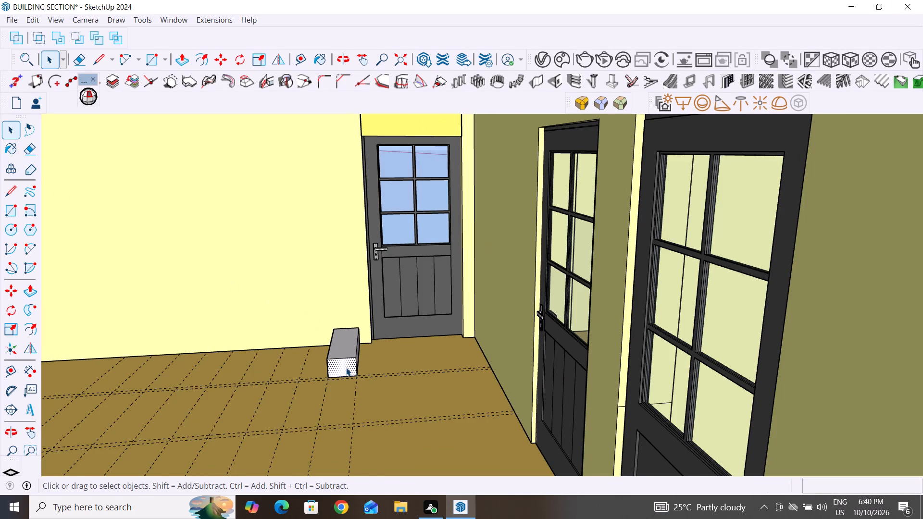
left_click(346, 368)
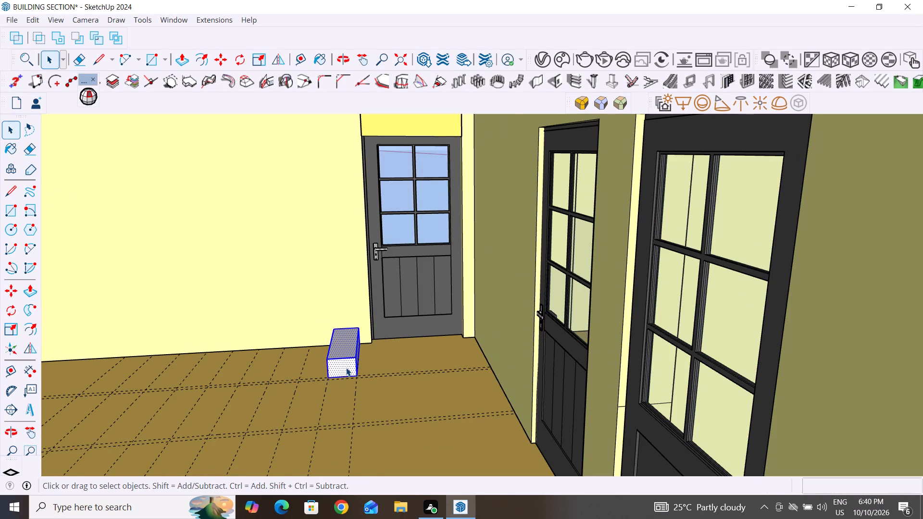
key("Delete")
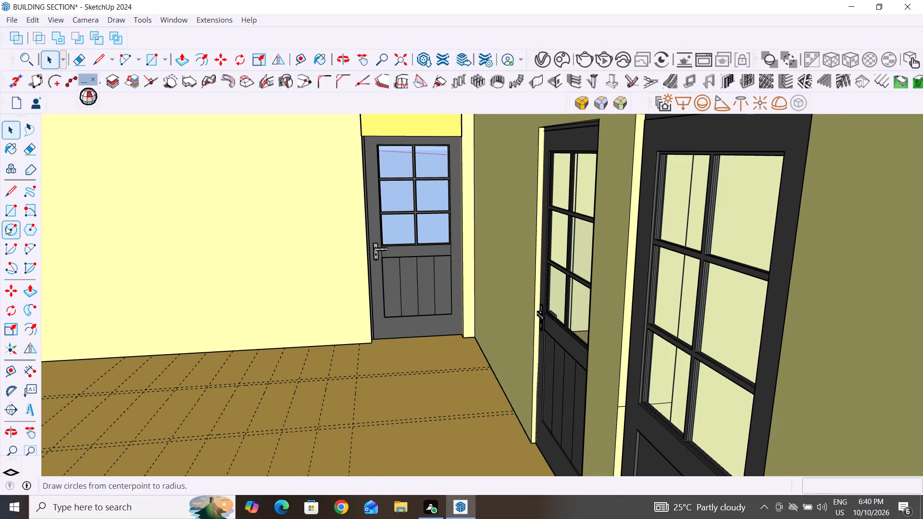
Draw a 10" by 3' floor rectangle between the last two crosswise guides beside the door, from the nearer lengthwise guide to the wall.
left_click(7, 214)
scroll(501, 298, "down", 3)
scroll(284, 371, "down", 8)
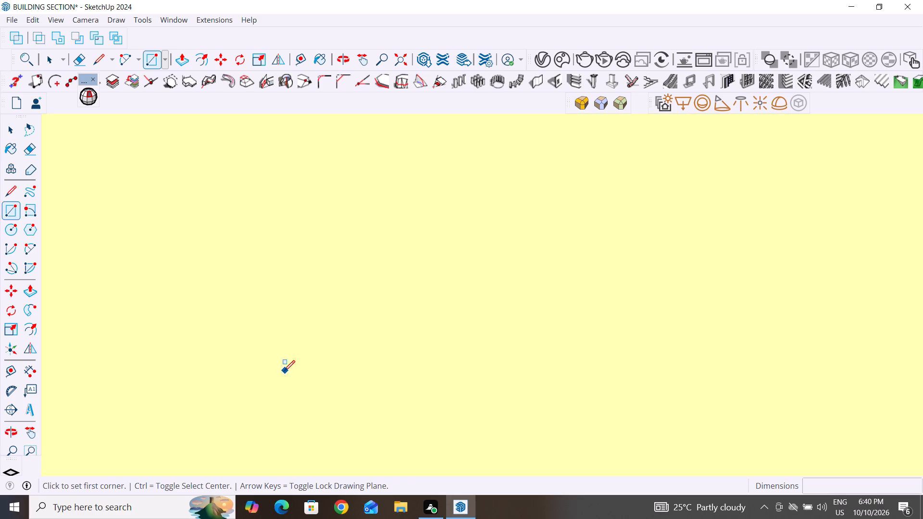
scroll(284, 371, "down", 20)
scroll(284, 371, "down", 17)
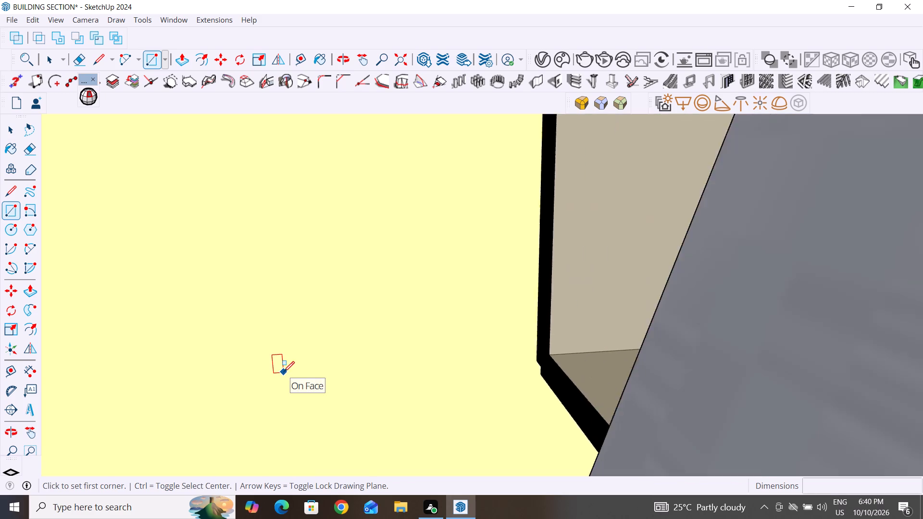
scroll(284, 372, "down", 3)
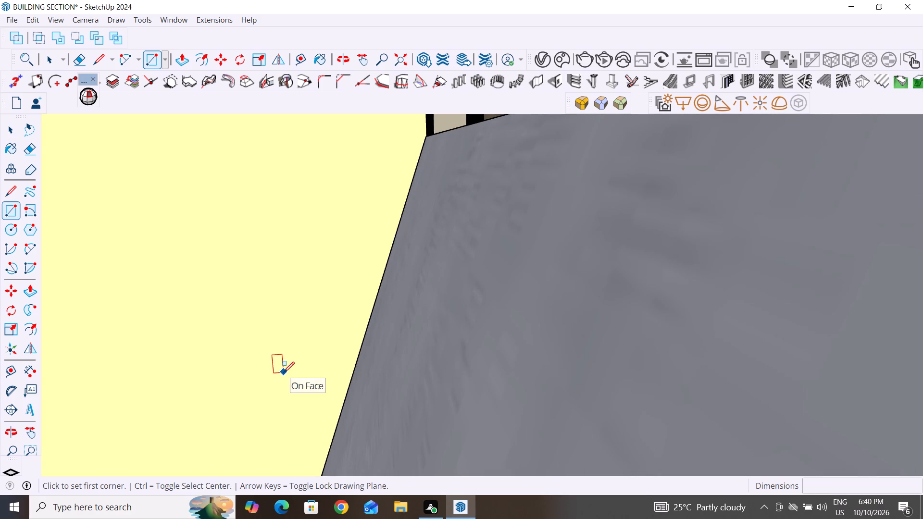
scroll(284, 372, "down", 10)
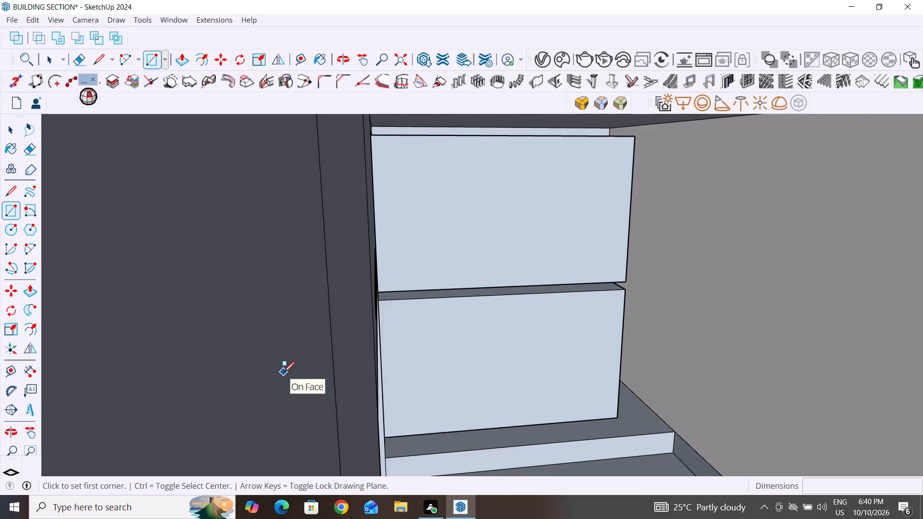
scroll(284, 372, "down", 20)
scroll(284, 372, "down", 4)
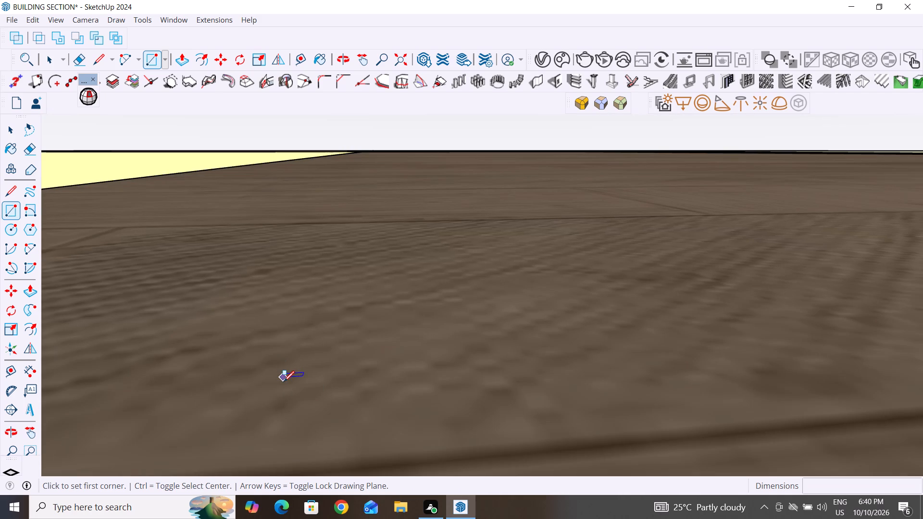
scroll(267, 412, "down", 5)
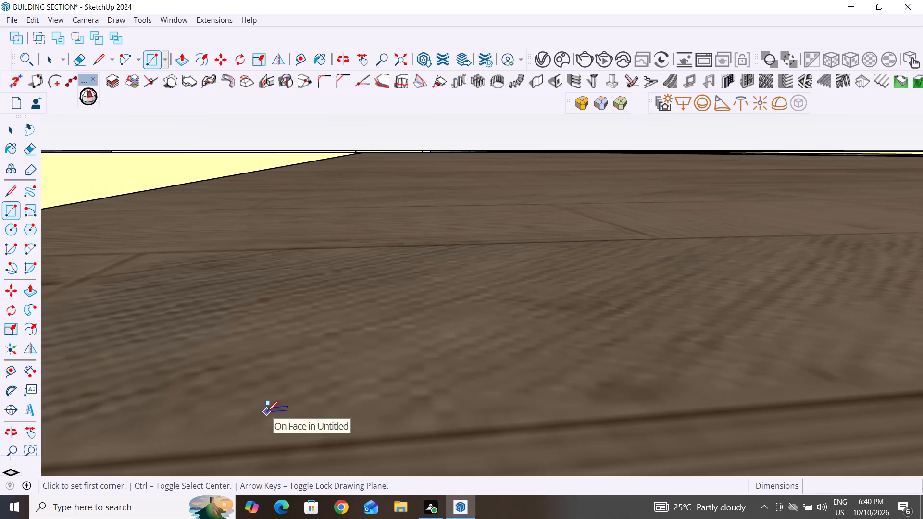
scroll(267, 412, "down", 20)
scroll(267, 412, "down", 1)
middle_click_drag(441, 300, 426, 507)
scroll(425, 473, "down", 12)
scroll(488, 337, "down", 9)
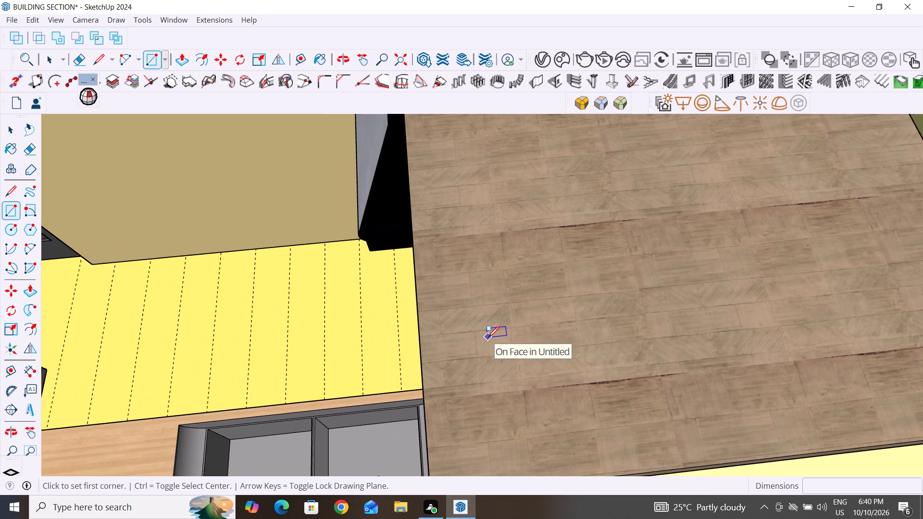
scroll(488, 337, "down", 5)
scroll(406, 364, "up", 6)
scroll(545, 253, "down", 4)
scroll(598, 286, "down", 5)
middle_click_drag(597, 278, 636, 328)
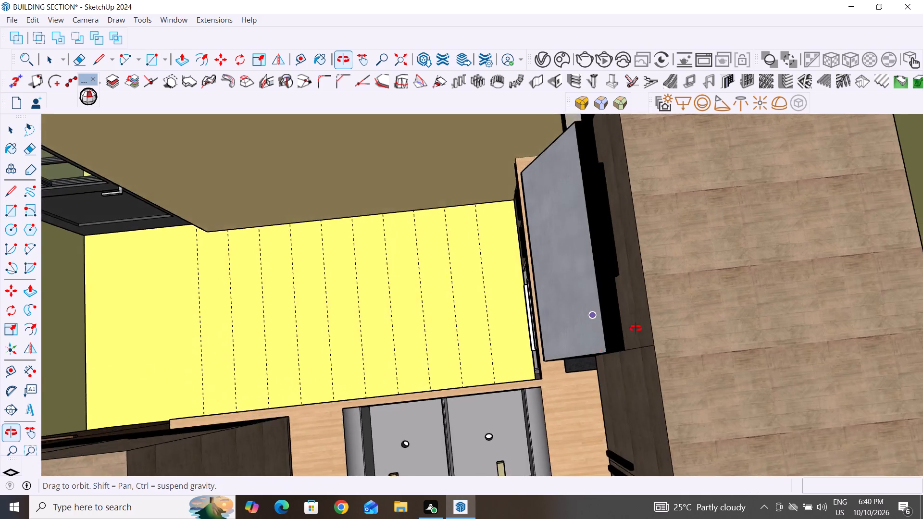
middle_click_drag(636, 328, 815, 317)
scroll(545, 269, "down", 12)
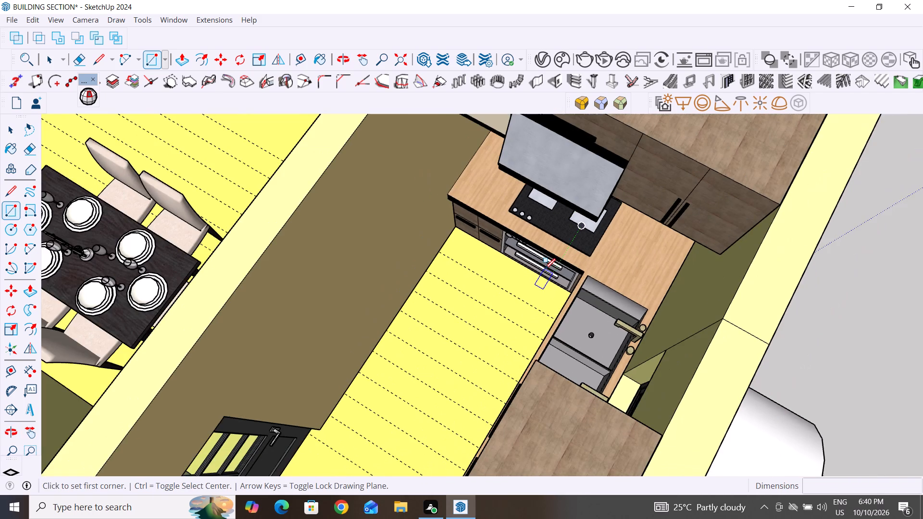
scroll(545, 269, "down", 6)
scroll(426, 382, "down", 2)
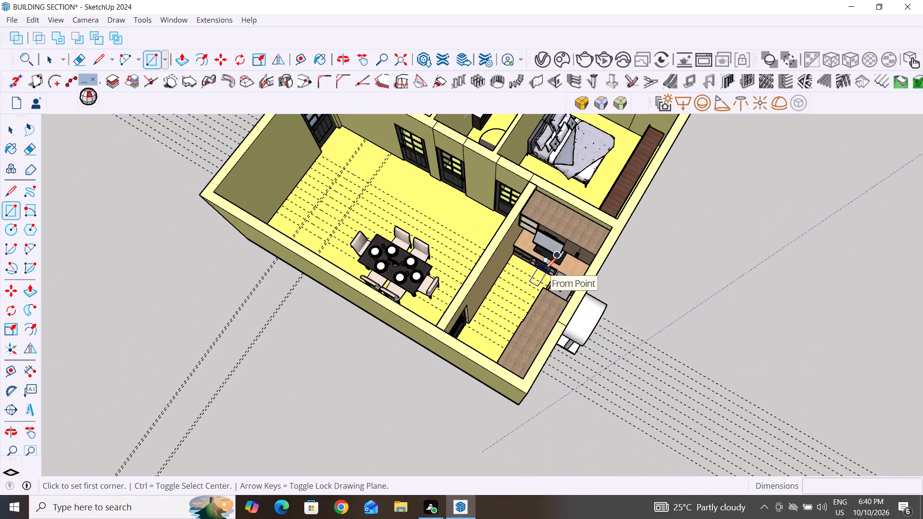
scroll(545, 269, "down", 3)
middle_click_drag(642, 242, 399, 392)
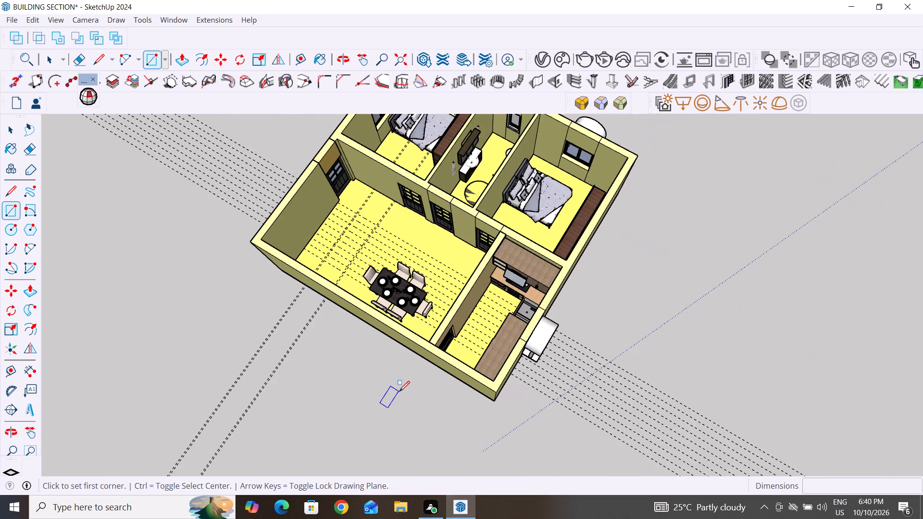
middle_click_drag(399, 392, 612, 235)
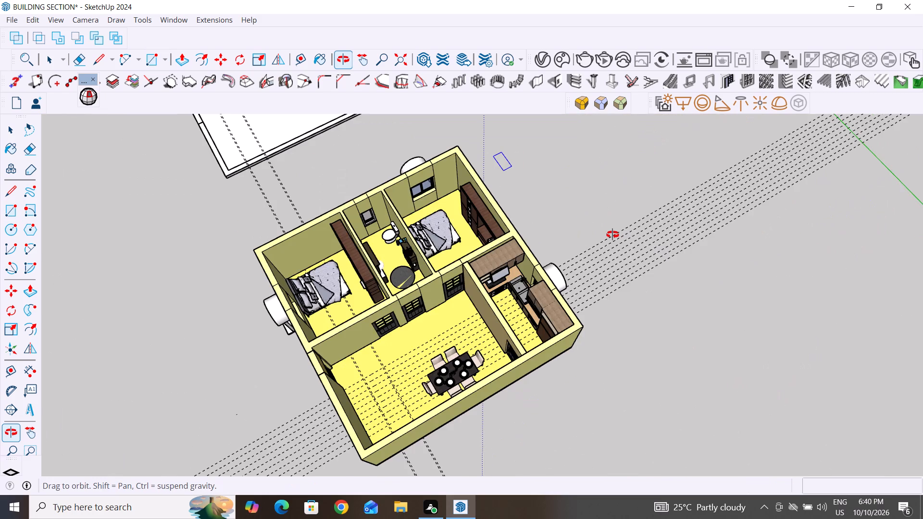
middle_click_drag(612, 235, 769, 215)
scroll(630, 193, "down", 4)
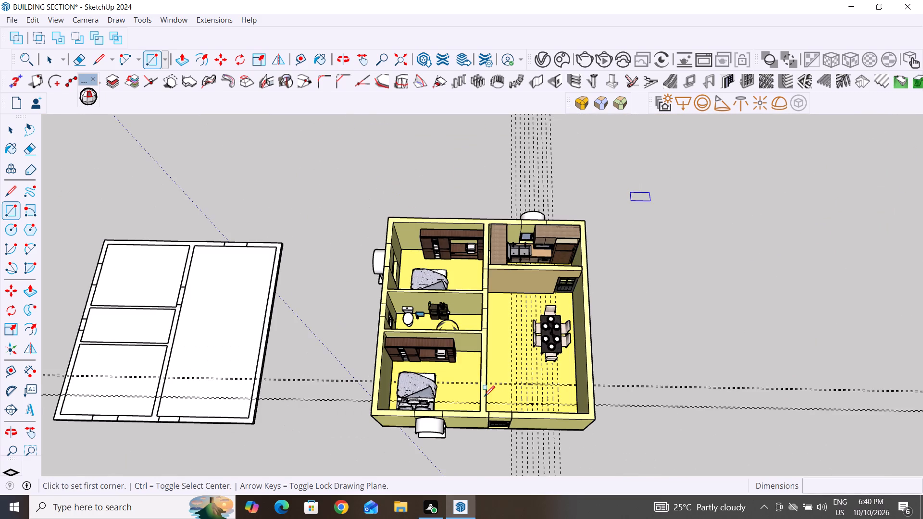
scroll(630, 193, "down", 1)
scroll(483, 396, "up", 10)
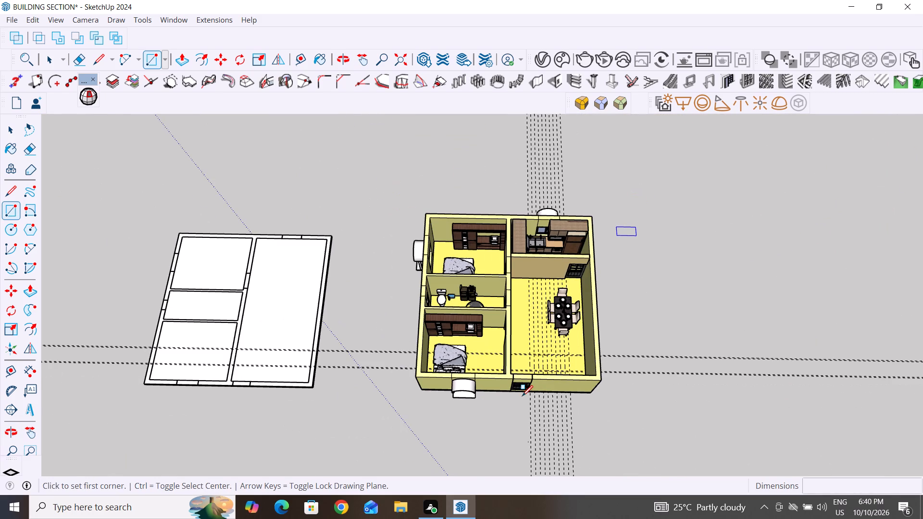
scroll(600, 349, "up", 4)
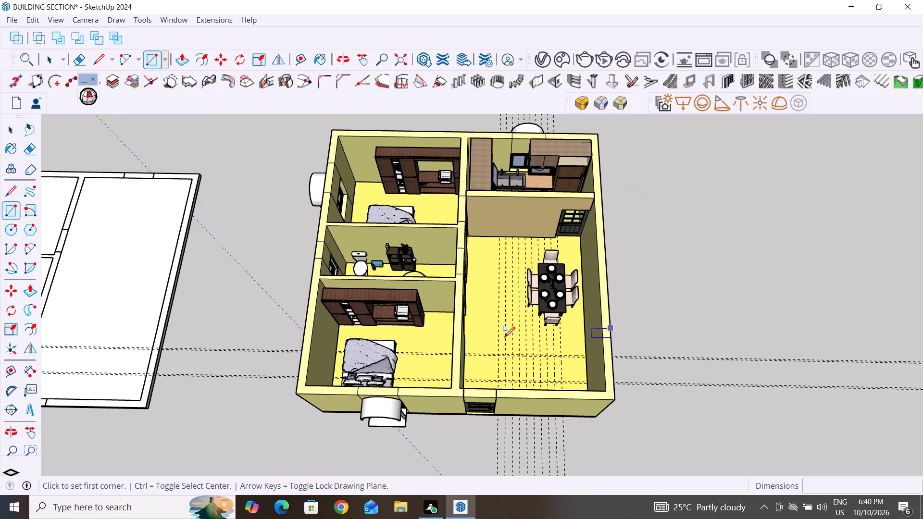
scroll(504, 337, "up", 4)
middle_click_drag(499, 369, 663, 358)
middle_click_drag(467, 265, 641, 337)
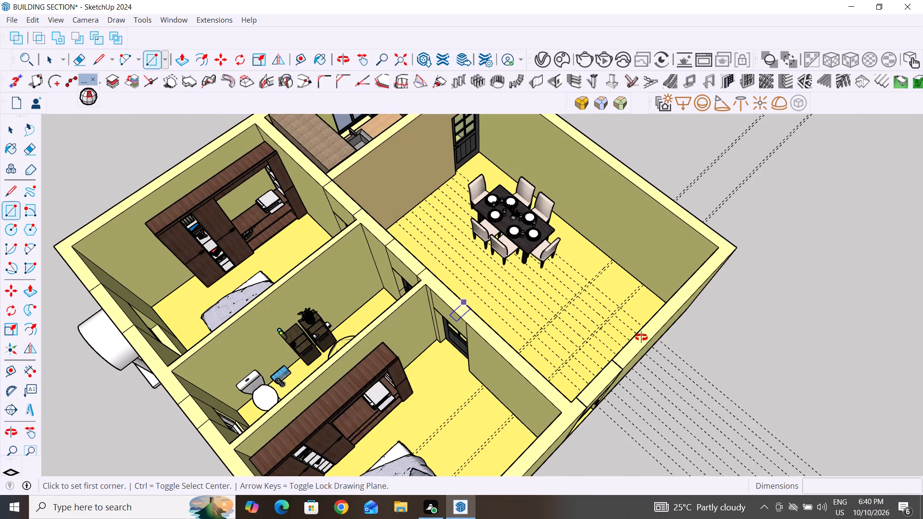
middle_click_drag(641, 337, 648, 337)
scroll(566, 303, "up", 2)
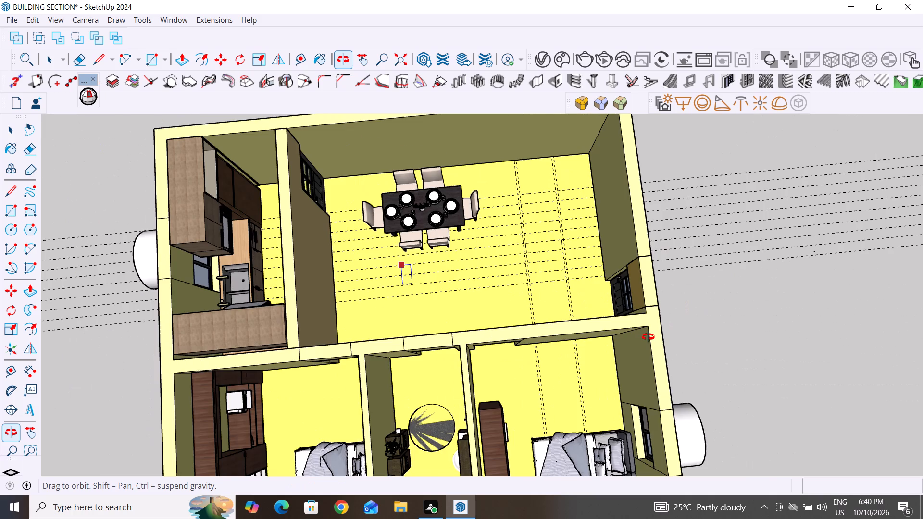
scroll(648, 337, "up", 3)
scroll(567, 282, "up", 3)
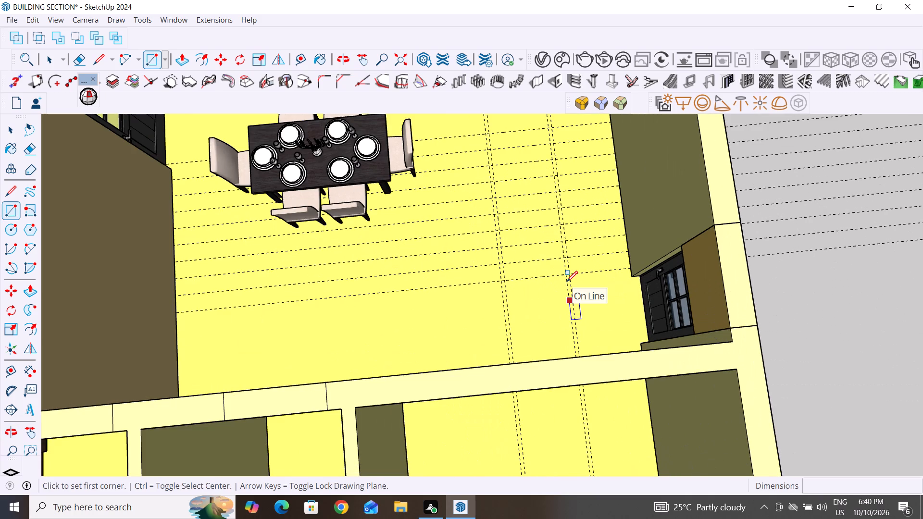
scroll(566, 252, "up", 6)
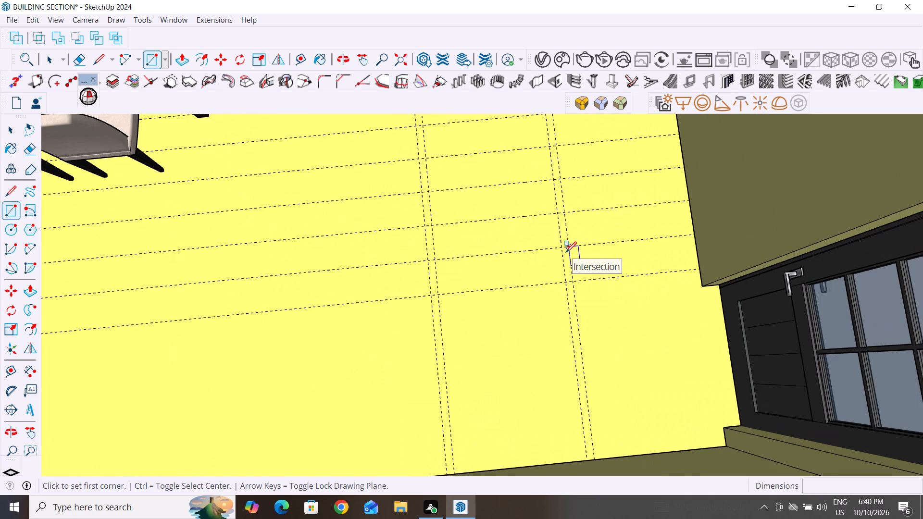
left_click(569, 247)
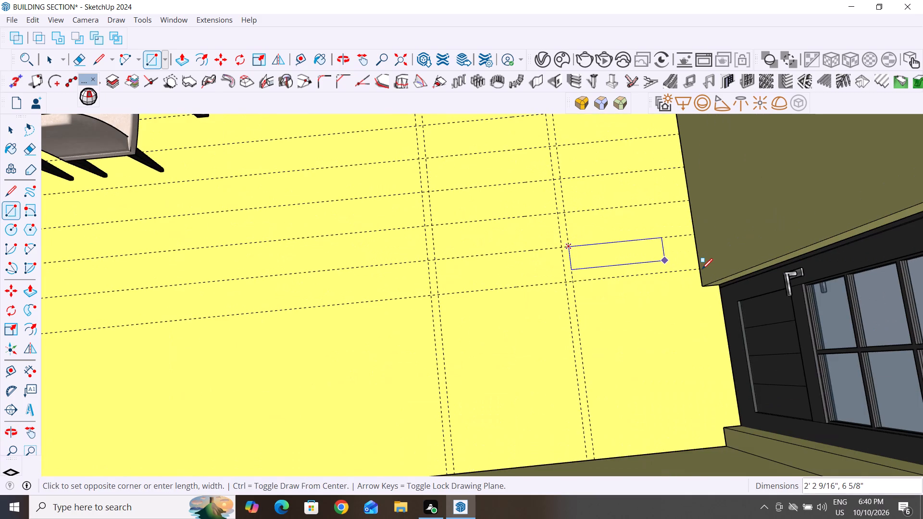
left_click(702, 269)
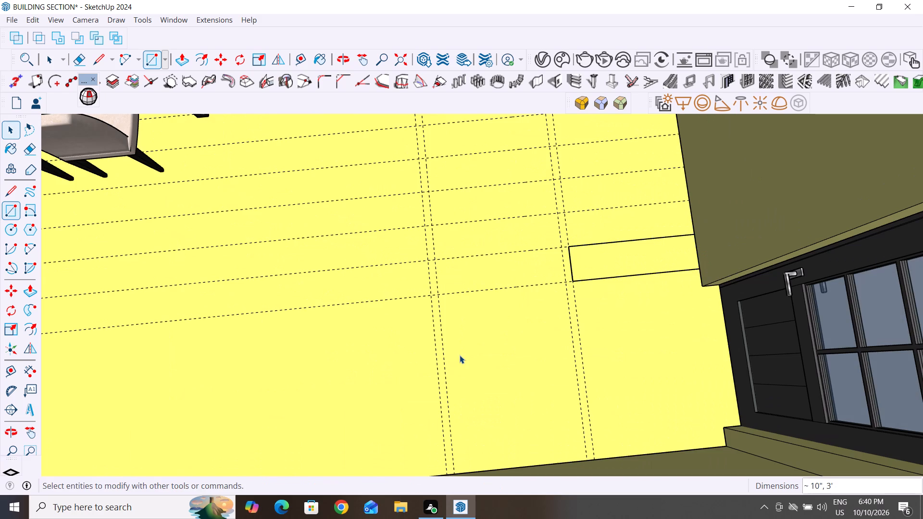
left_click(12, 131)
Extrude the floor rectangle beside the door upward by 7" with Push/Pull.
scroll(460, 355, "down", 4)
scroll(353, 397, "down", 3)
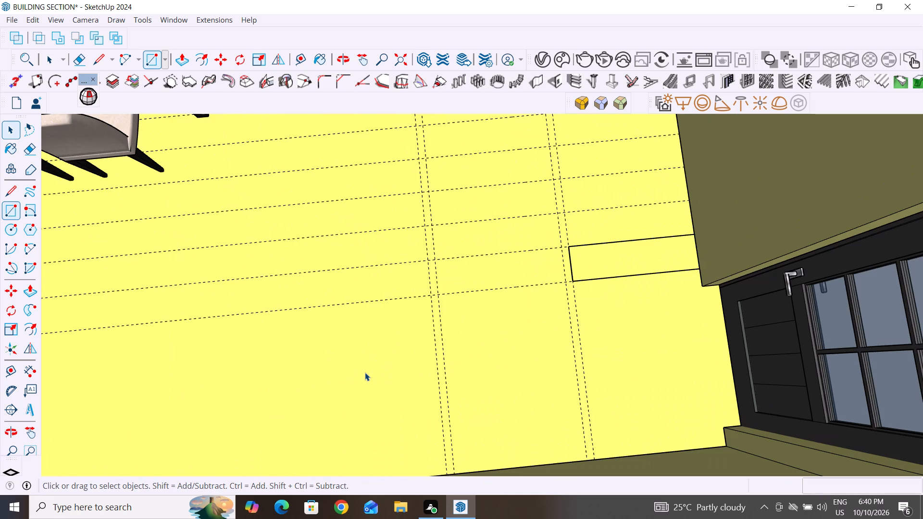
middle_click_drag(353, 397, 472, 403)
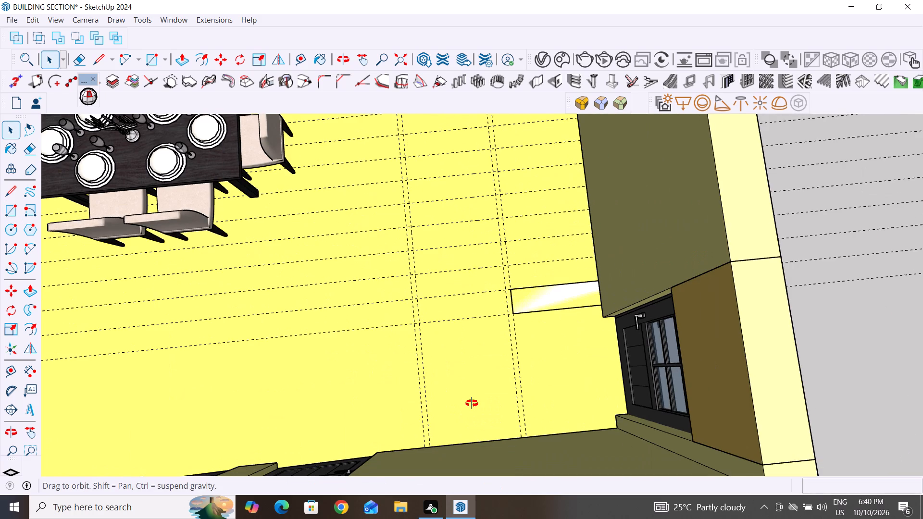
middle_click_drag(472, 403, 597, 308)
scroll(278, 321, "up", 2)
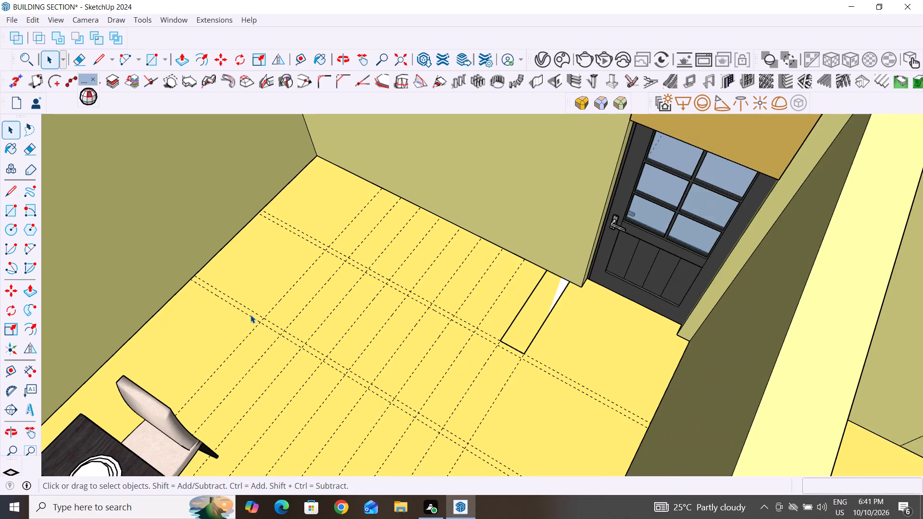
scroll(250, 315, "up", 2)
scroll(755, 336, "up", 3)
middle_click_drag(789, 336, 796, 326)
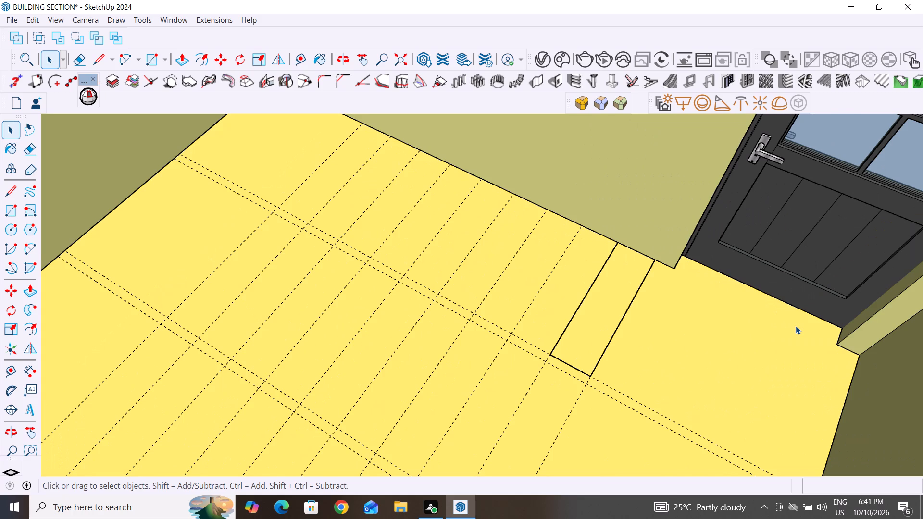
middle_click_drag(796, 326, 806, 262)
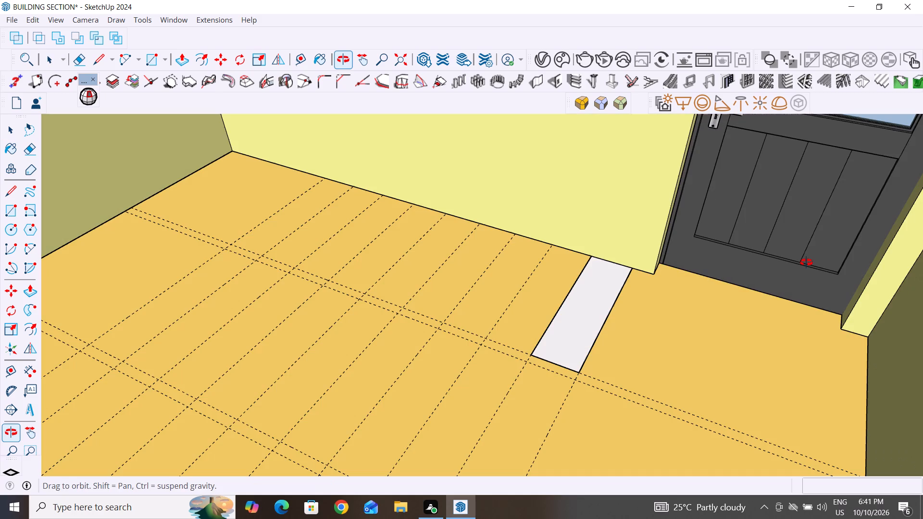
left_click(178, 61)
left_click(594, 308)
type("7\"")
key("Return")
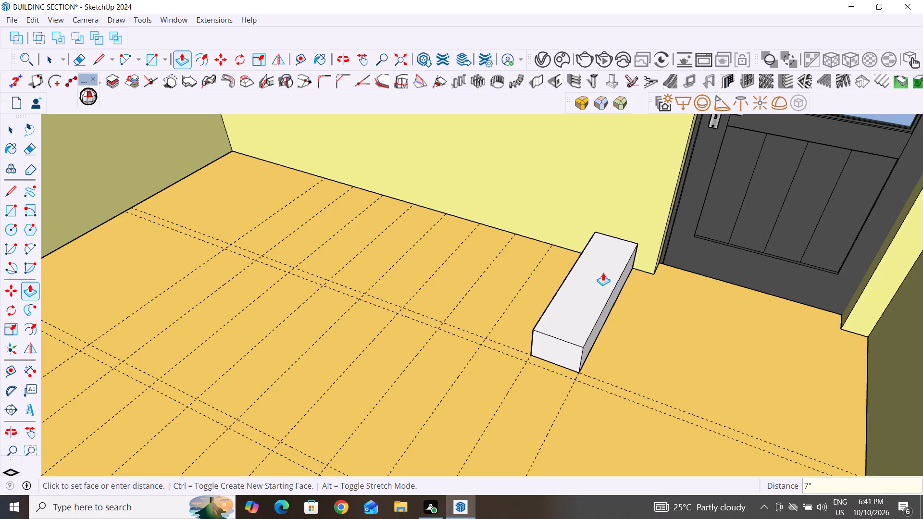
Select the entire extruded step block with all its faces and edges and make it a group.
left_click(15, 130)
triple_click(589, 311)
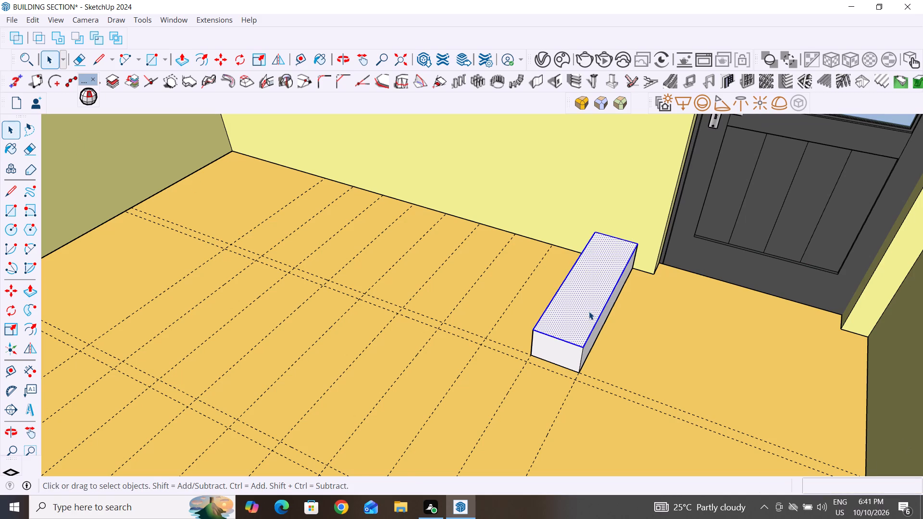
left_click(589, 311)
right_click(589, 311)
left_click(624, 117)
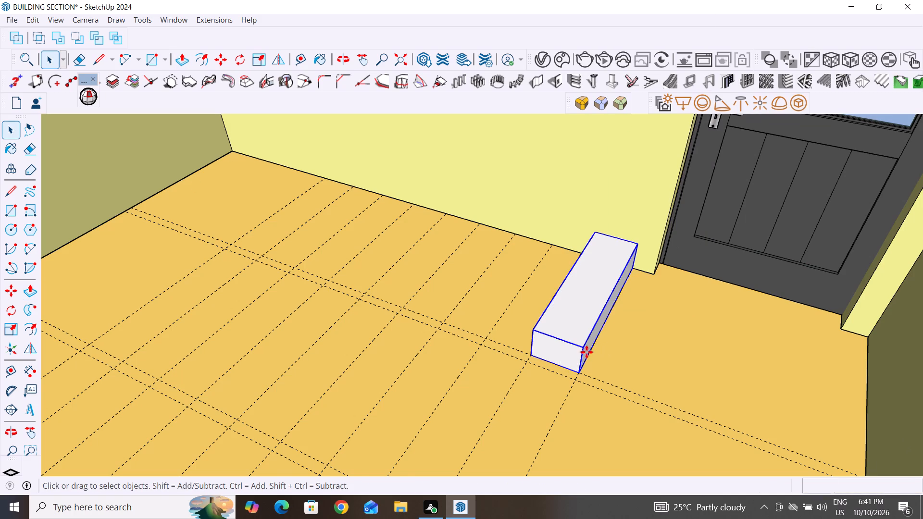
Copy the grouped step three times up the flight, snapping each copy's lower front corner onto the previous step's upper back corner.
key("m")
left_click(577, 371)
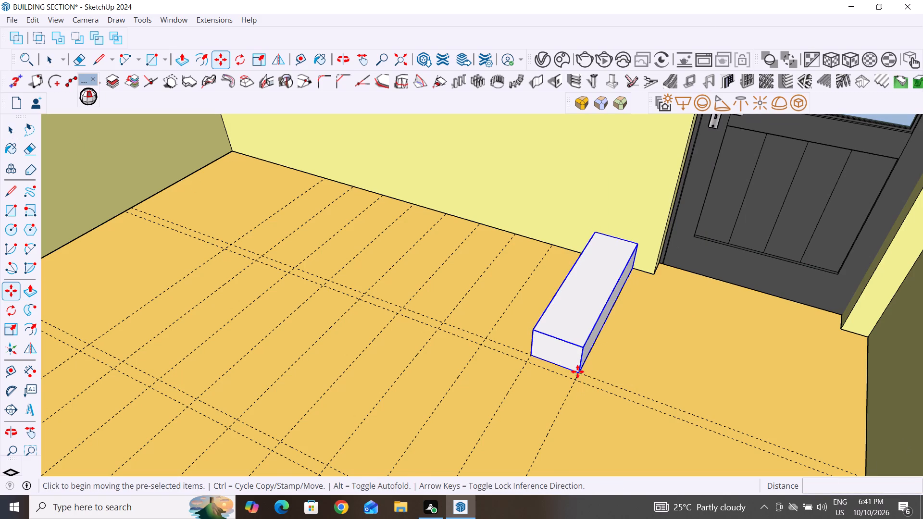
left_click(536, 331)
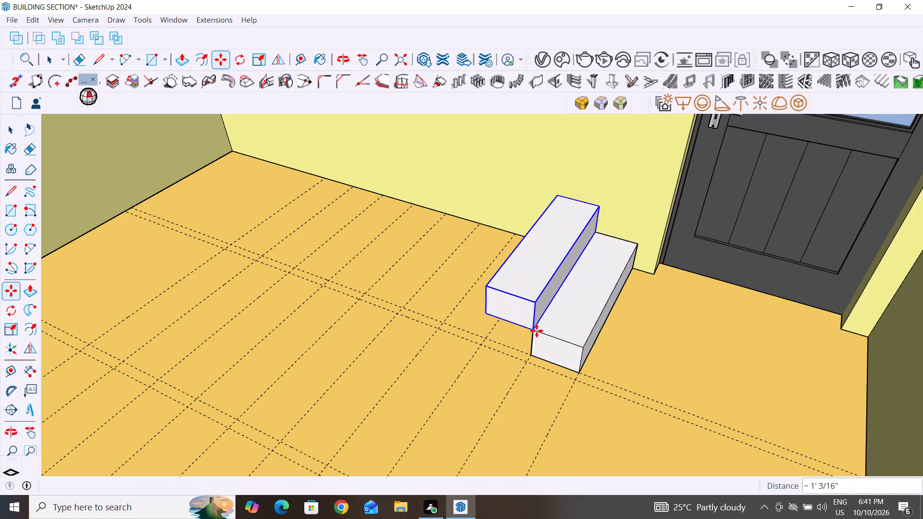
left_click(536, 331)
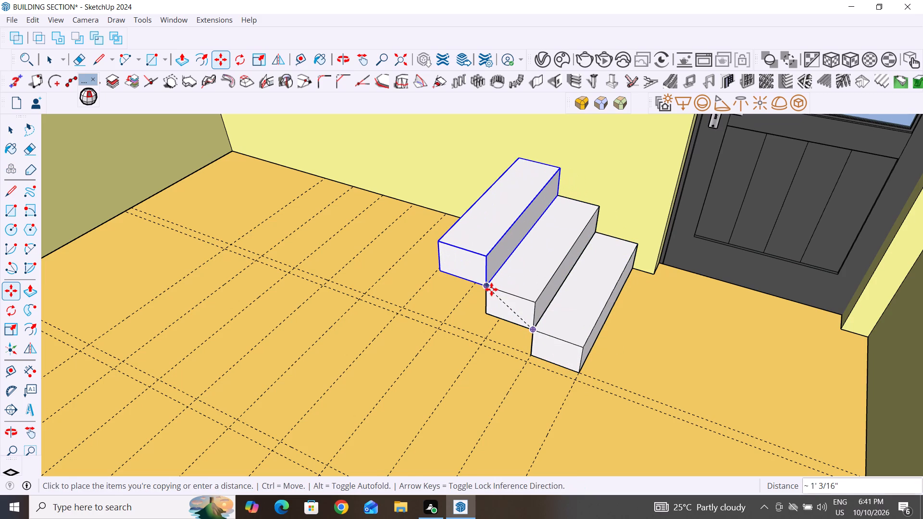
left_click(491, 289)
left_click(490, 289)
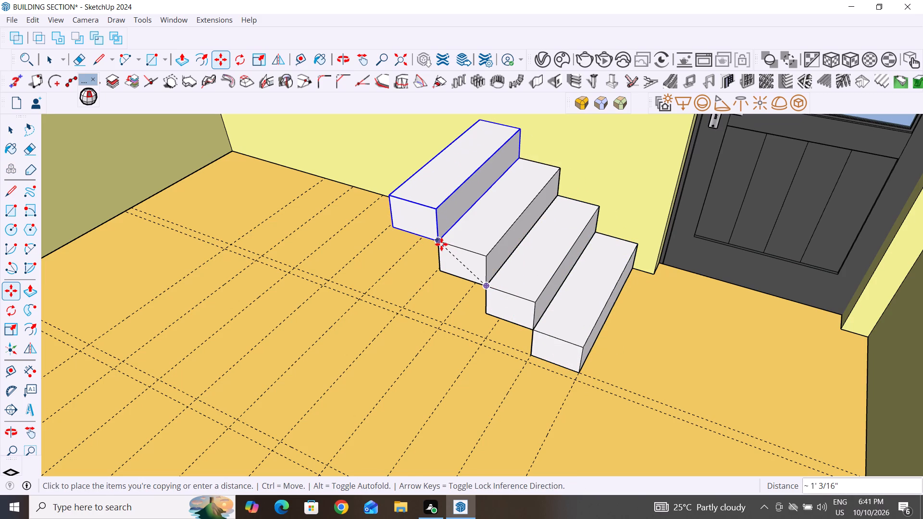
left_click(440, 244)
Add five more copies of the top step, each stacked one tread back and one riser up along the end wall.
scroll(456, 251, "down", 6)
scroll(477, 296, "down", 5)
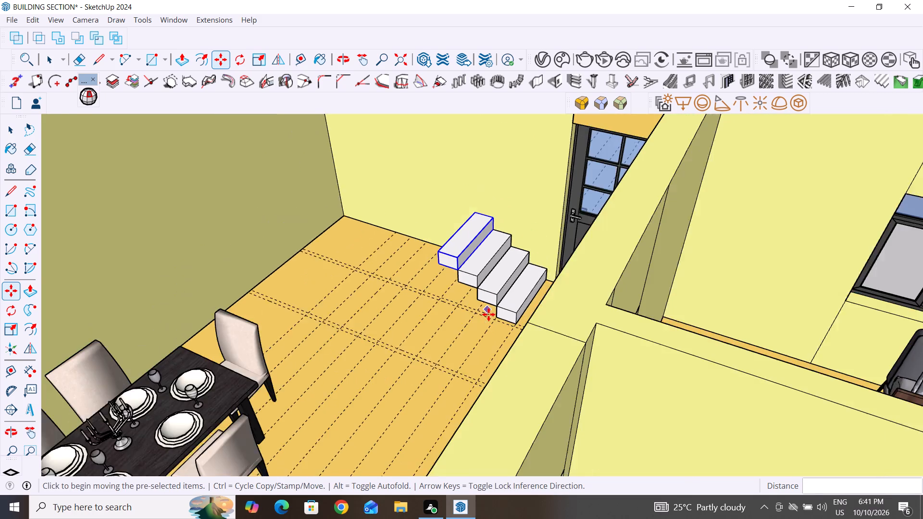
scroll(461, 330, "down", 3)
middle_click_drag(458, 332, 516, 329)
scroll(342, 177, "up", 3)
scroll(580, 284, "up", 3)
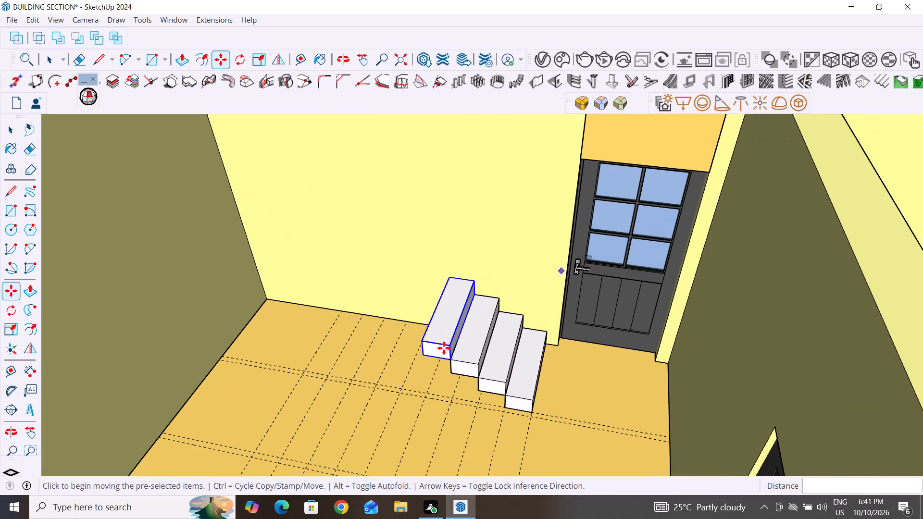
left_click(450, 359)
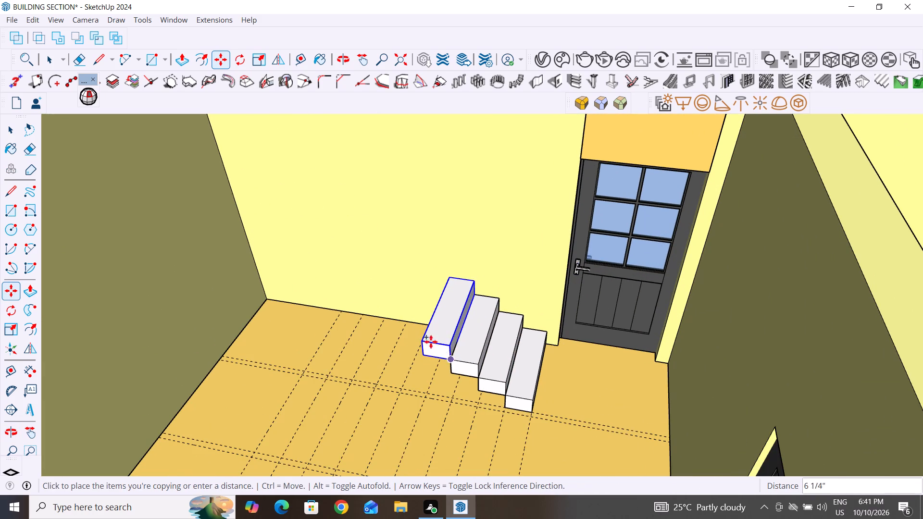
left_click(424, 339)
left_click(424, 339)
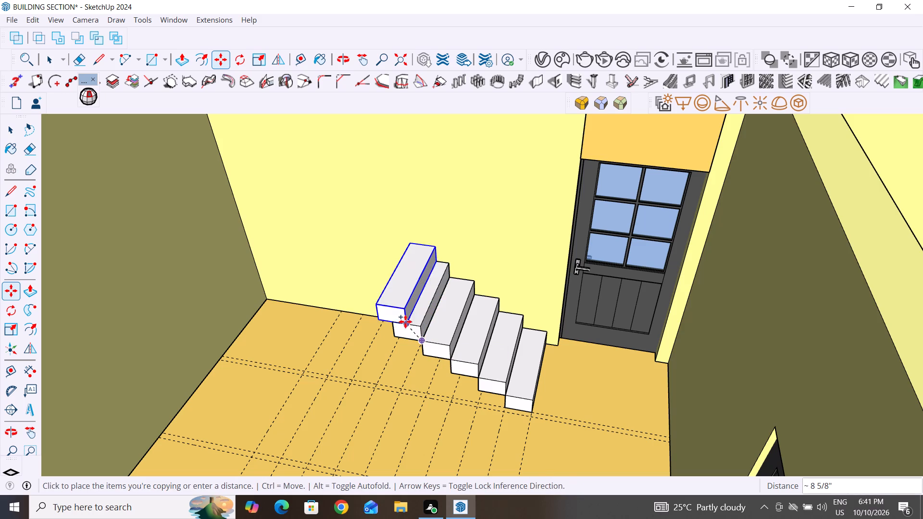
left_click(399, 320)
left_click(399, 320)
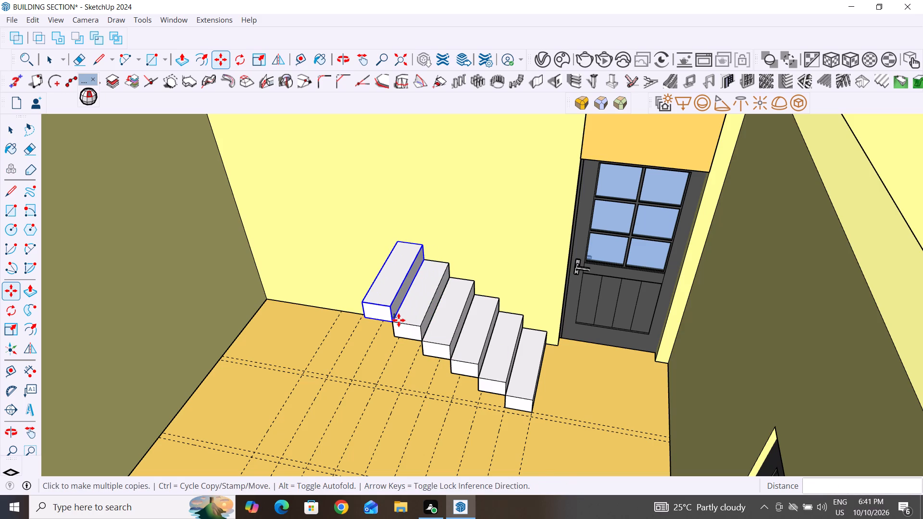
left_click(369, 300)
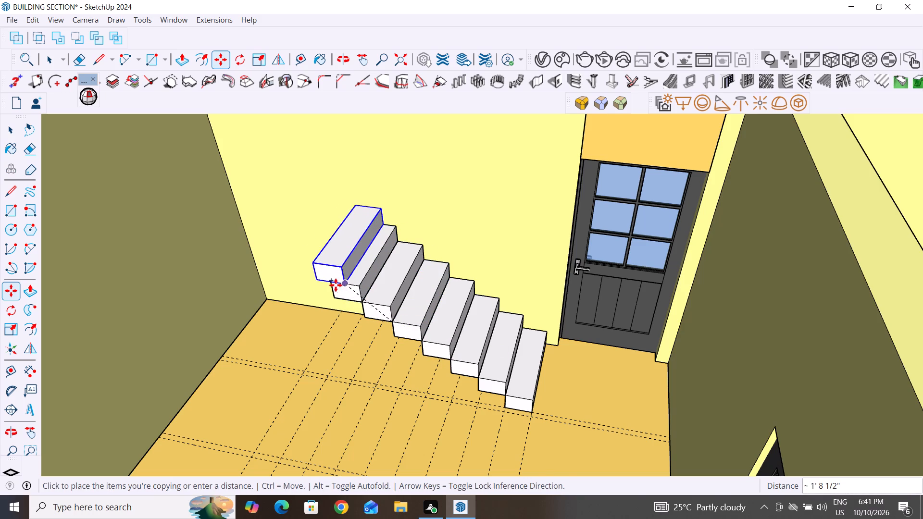
left_click(335, 285)
left_click(334, 285)
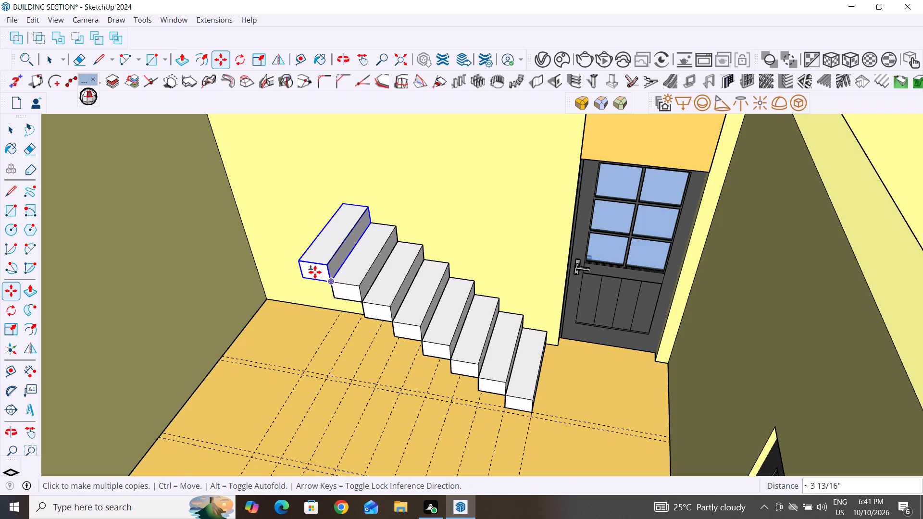
left_click(302, 263)
scroll(524, 408, "down", 4)
middle_click_drag(472, 399, 484, 402)
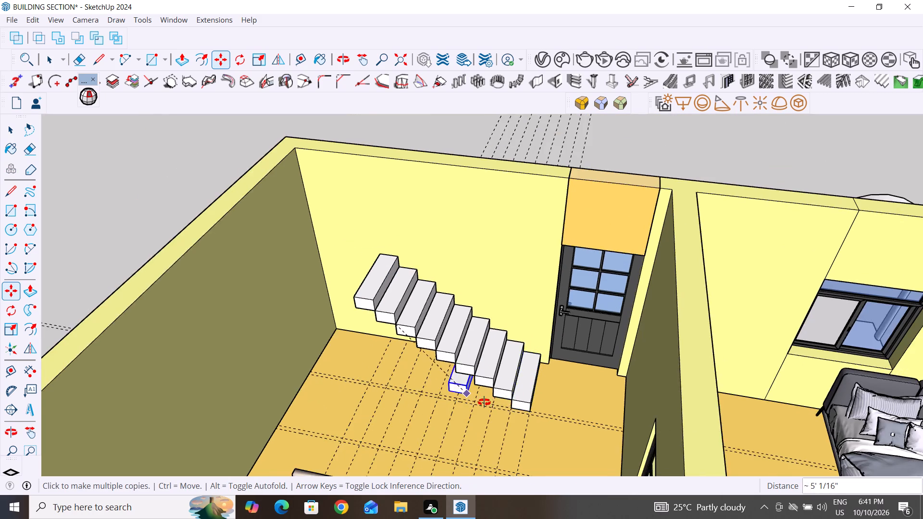
middle_click_drag(484, 402, 577, 383)
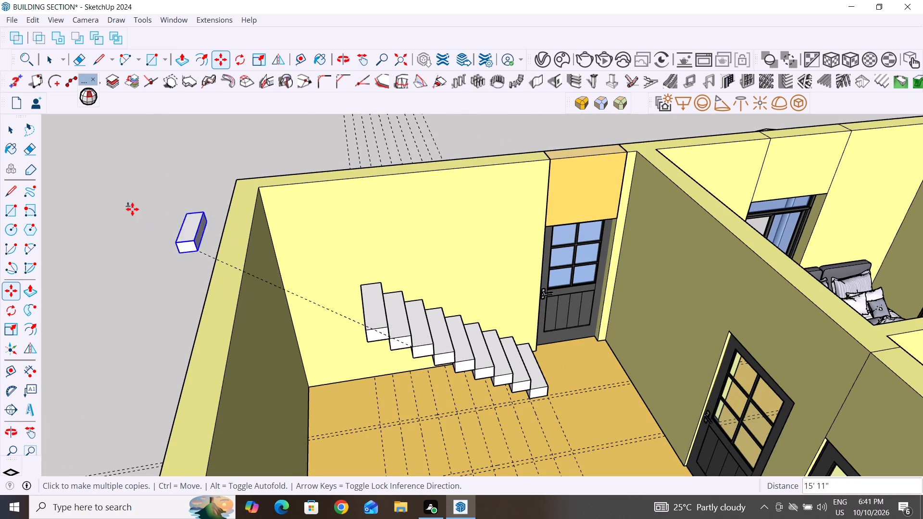
left_click(16, 138)
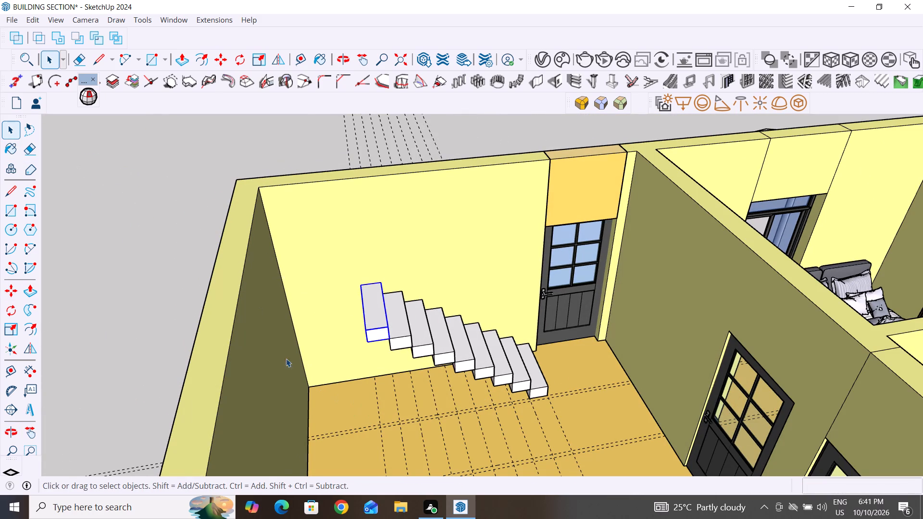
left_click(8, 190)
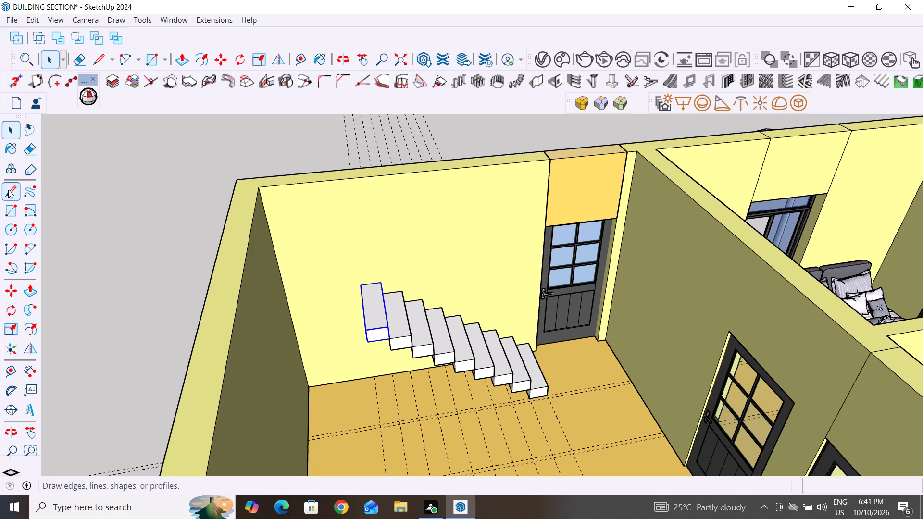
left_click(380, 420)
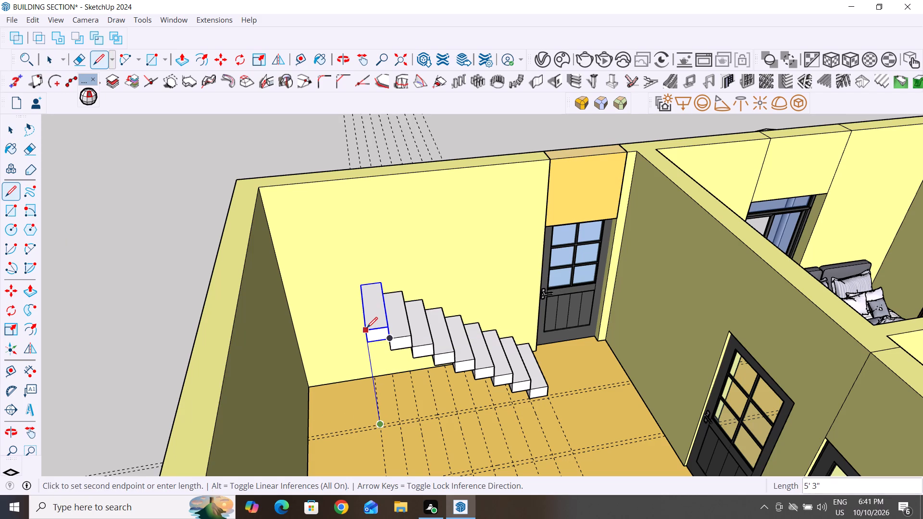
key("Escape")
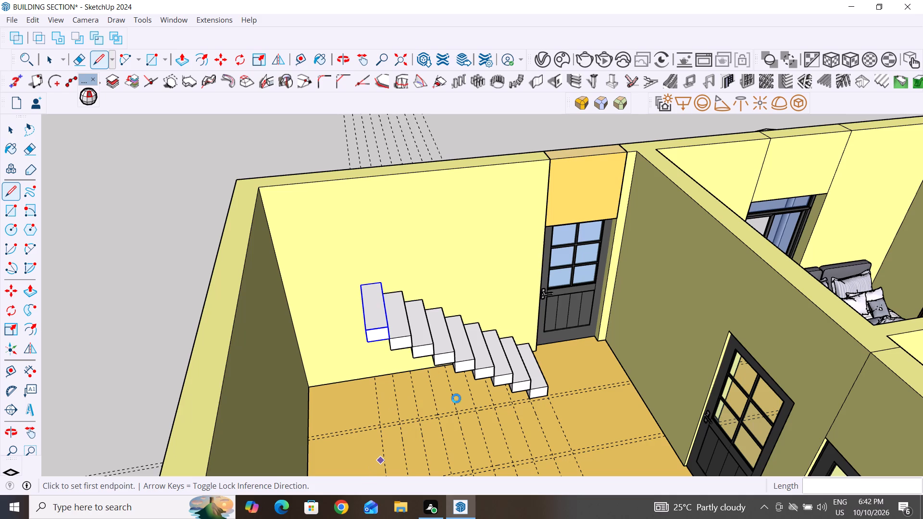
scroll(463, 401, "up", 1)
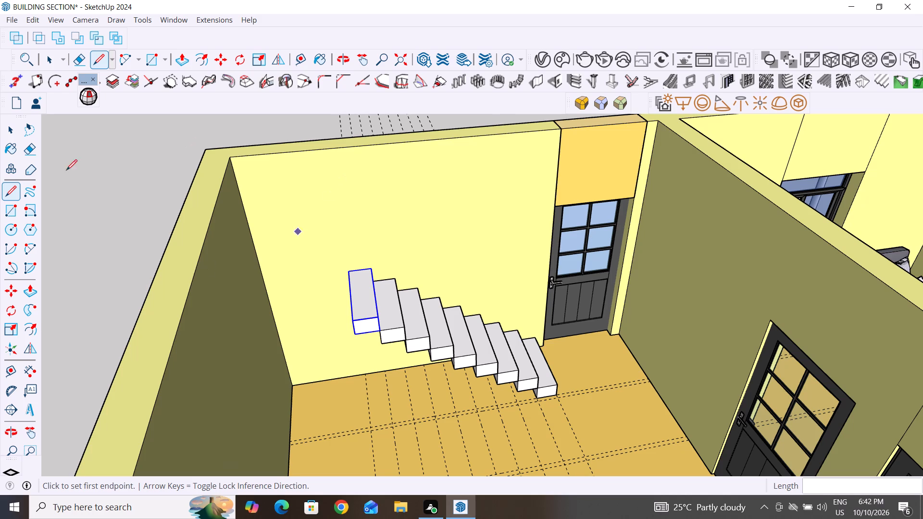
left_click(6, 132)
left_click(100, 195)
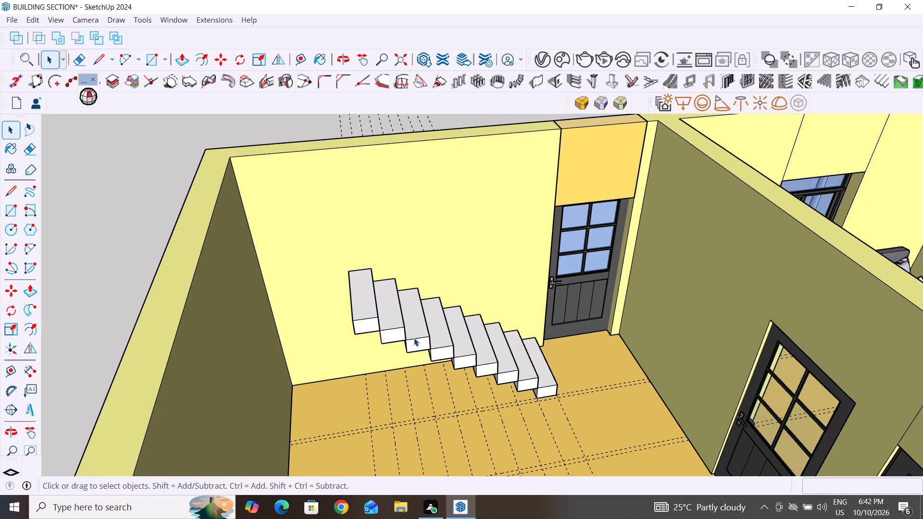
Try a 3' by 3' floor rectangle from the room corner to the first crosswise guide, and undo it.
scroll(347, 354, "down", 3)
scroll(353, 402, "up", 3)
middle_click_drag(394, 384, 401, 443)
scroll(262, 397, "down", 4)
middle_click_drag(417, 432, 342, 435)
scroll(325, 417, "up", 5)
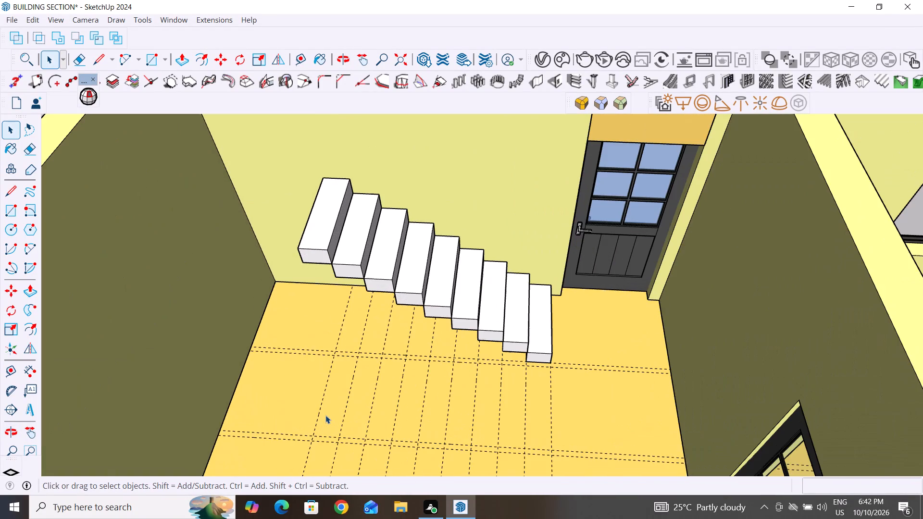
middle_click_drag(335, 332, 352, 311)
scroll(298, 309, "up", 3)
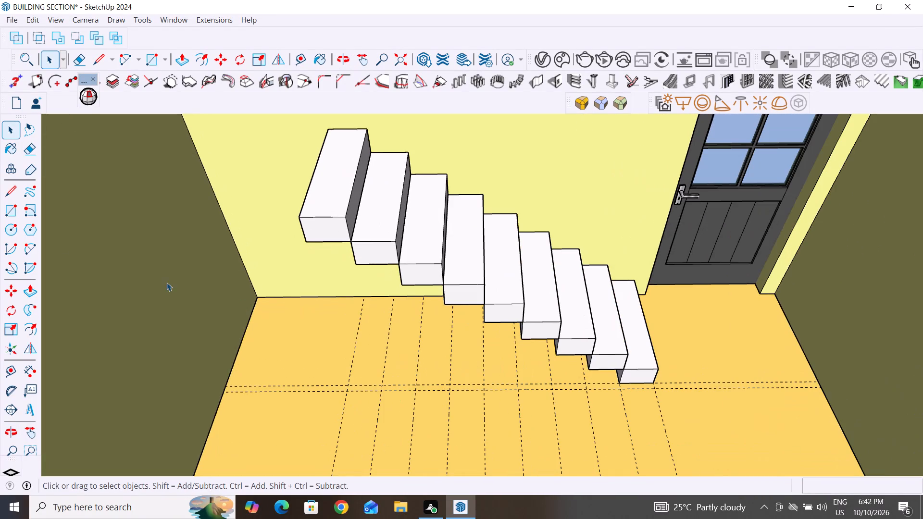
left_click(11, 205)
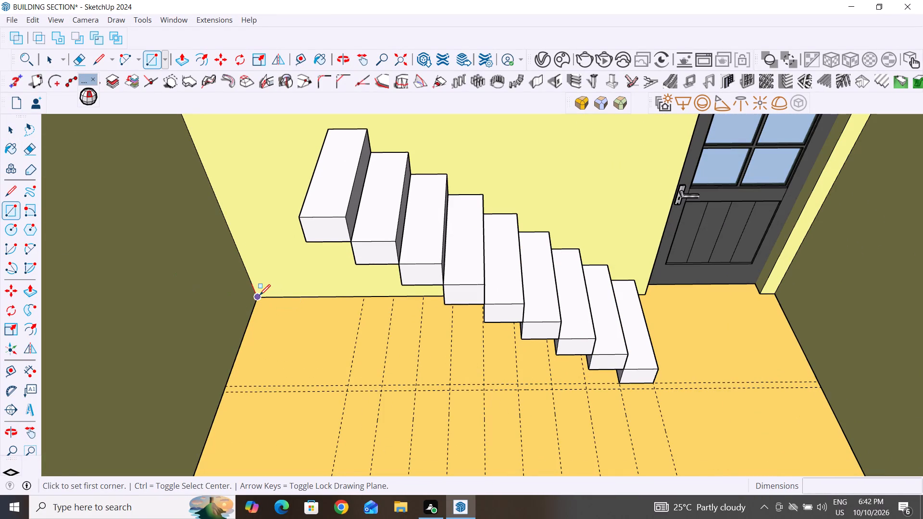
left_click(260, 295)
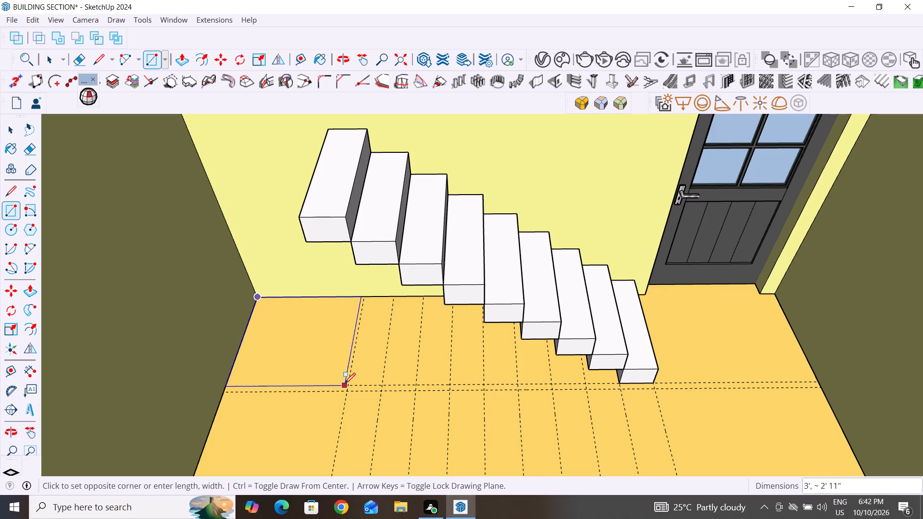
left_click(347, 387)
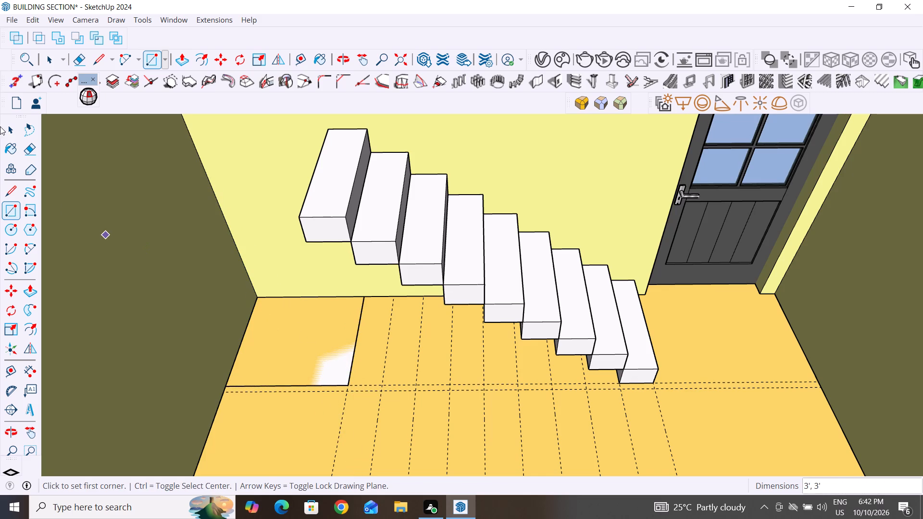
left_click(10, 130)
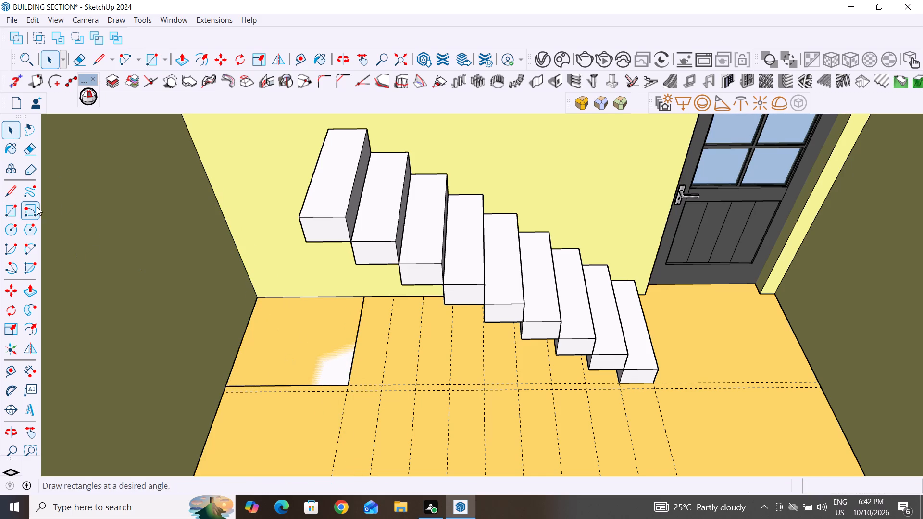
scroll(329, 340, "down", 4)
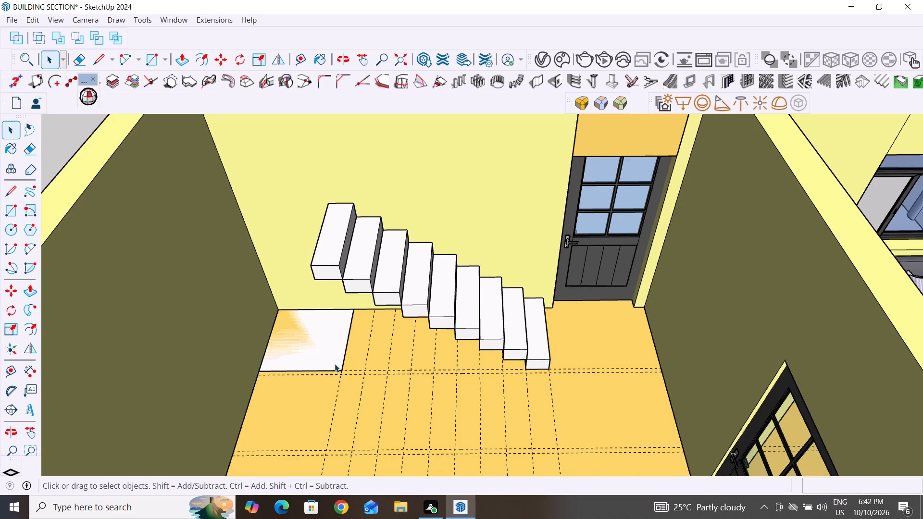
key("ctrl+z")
Draw a 6' 4" by 3' floor rectangle for the landing from the first crosswise guide to the room corner.
scroll(335, 364, "down", 3)
middle_click_drag(361, 367, 361, 413)
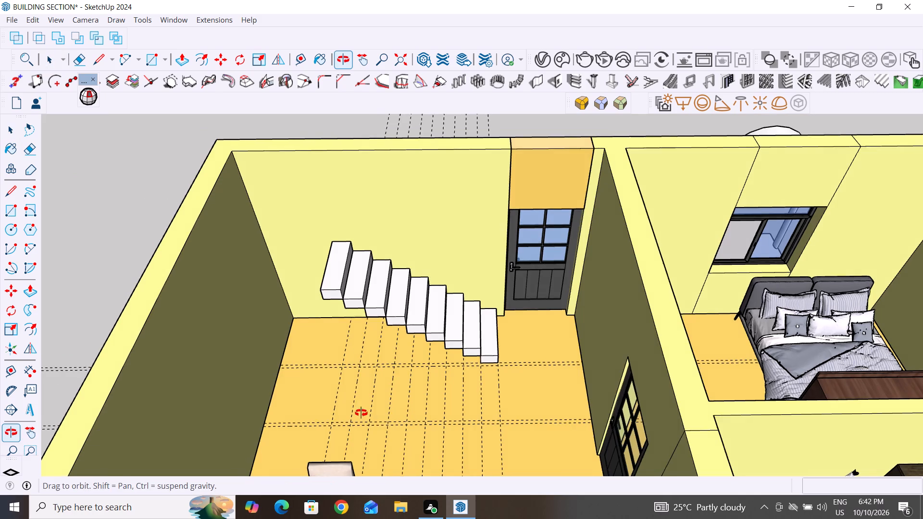
middle_click_drag(361, 413, 361, 413)
left_click(11, 209)
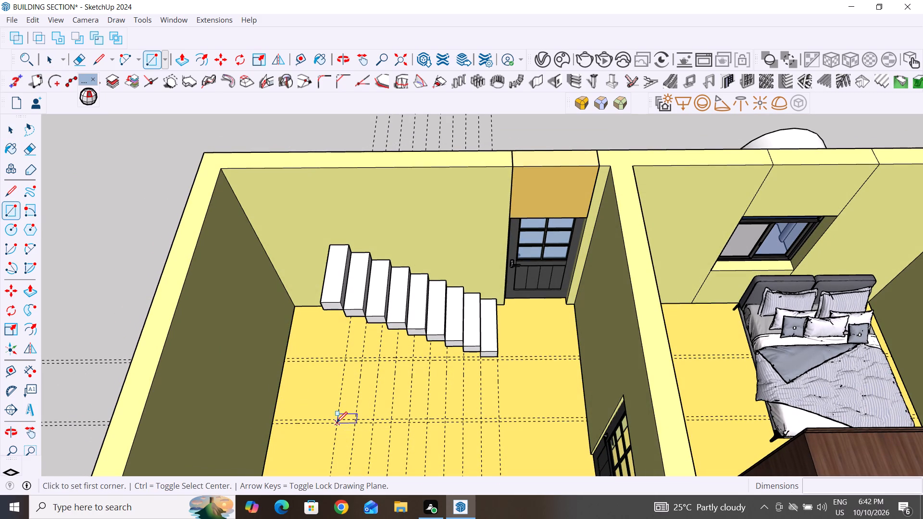
left_click(337, 422)
left_click(291, 306)
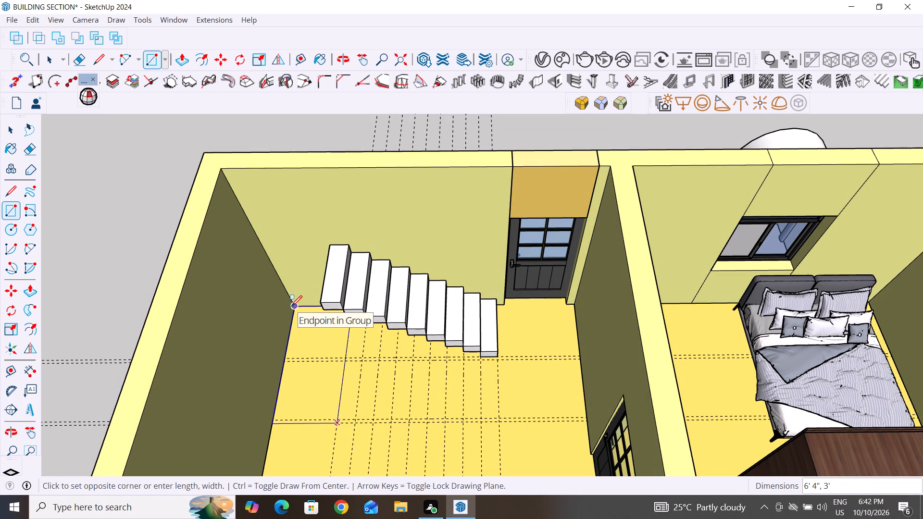
left_click(12, 130)
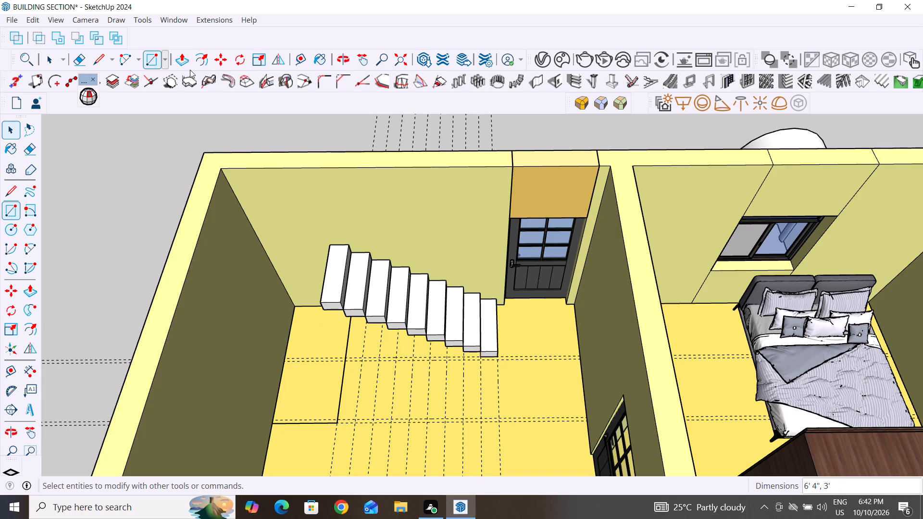
Push/Pull the landing rectangle in the room corner up 7".
left_click(183, 63)
left_click(321, 400)
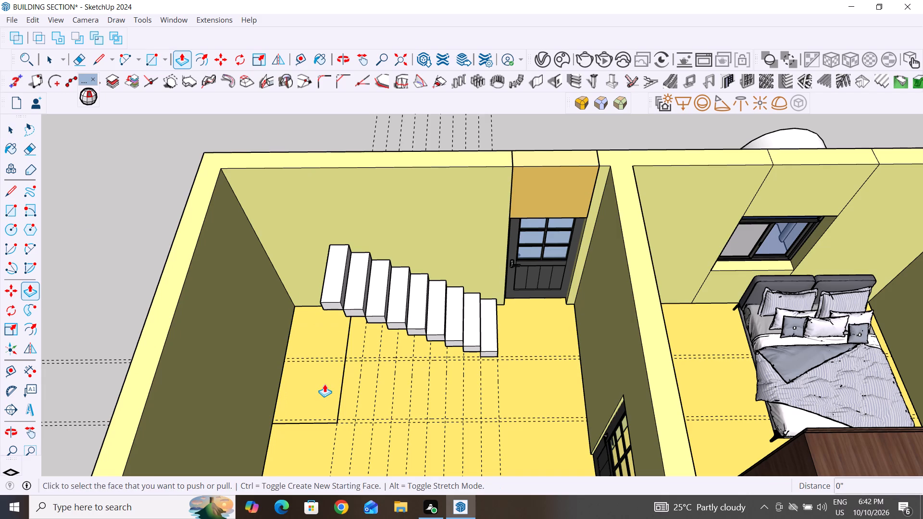
key("6")
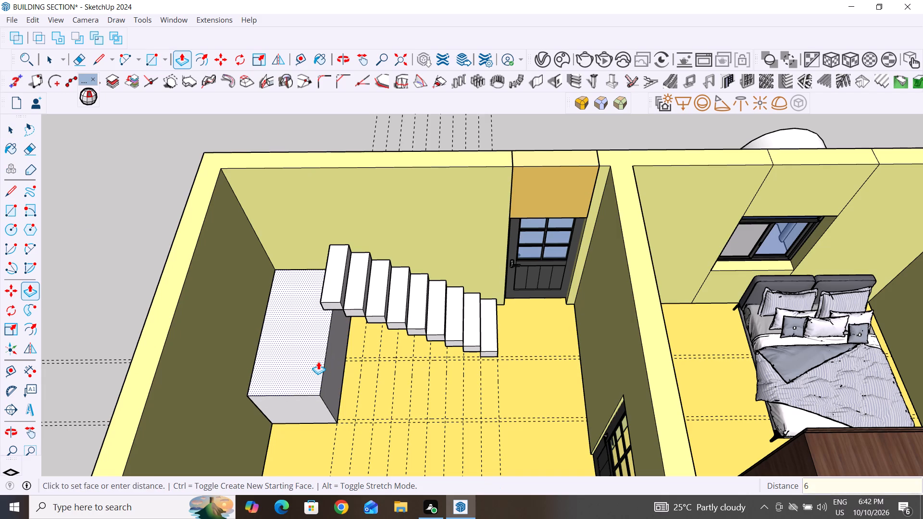
key("shift+quotedbl")
key("shift+quotedbl")
key("shift+quotedbl")
key("shift+quotedbl")
key("shift+quotedbl")
key("shift+quotedbl")
key("shift+quotedbl")
key("shift+quotedbl")
key("shift+quotedbl")
key("shift+quotedbl")
key("shift+quotedbl")
key("shift+quotedbl")
key("shift+quotedbl")
key("BackSpace")
key("BackSpace")
key("BackSpace")
type("47")
key("BackSpace")
key("BackSpace")
type("7\"")
key("Return")
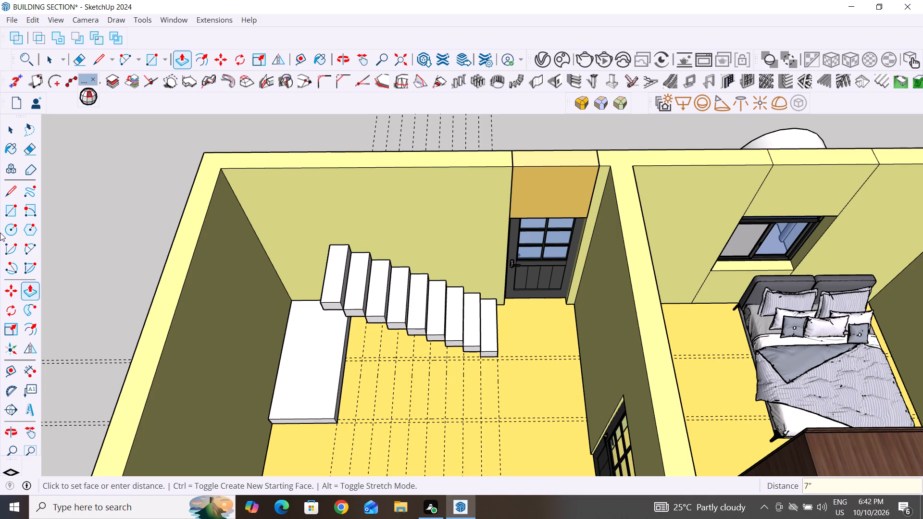
Make the whole landing block a group.
left_click(17, 136)
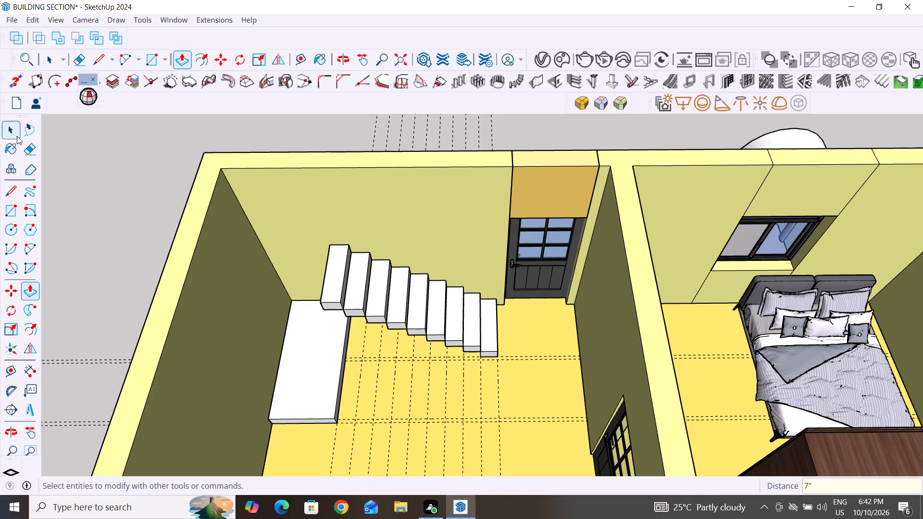
triple_click(311, 396)
left_click(311, 396)
right_click(311, 396)
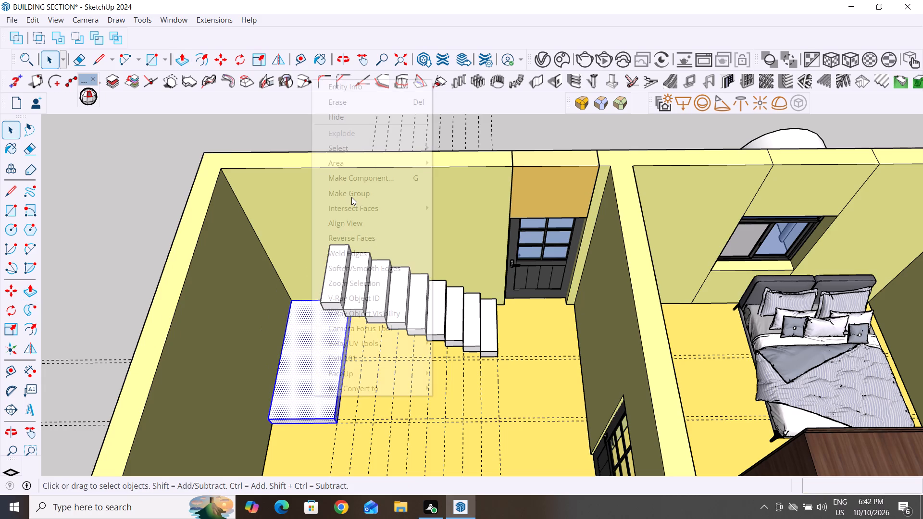
left_click(351, 197)
Raise the landing group to the top of the flight, bringing its upper back corner to the top step's upper back corner.
scroll(351, 318, "up", 4)
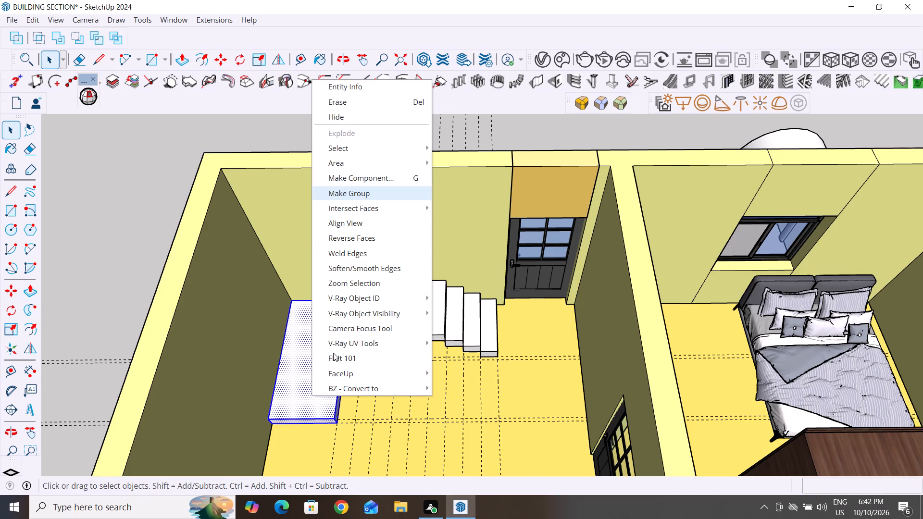
middle_click_drag(456, 349, 402, 208)
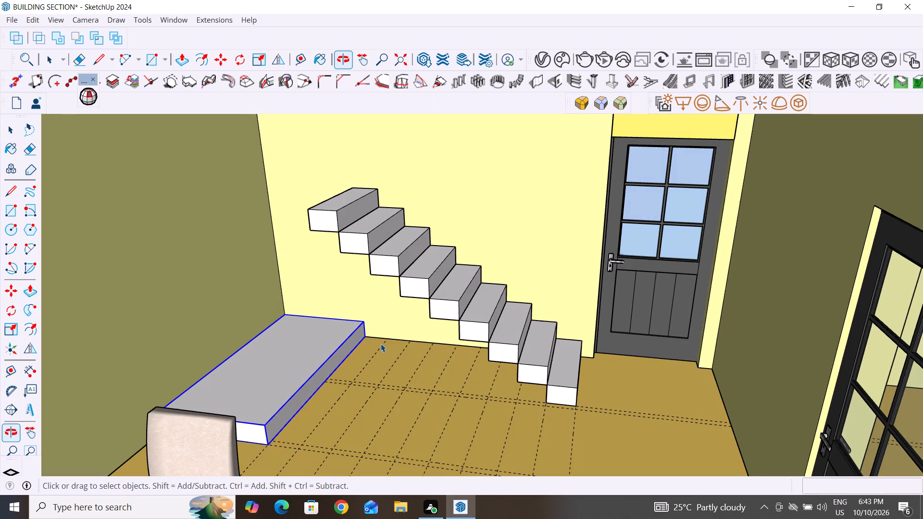
key("m")
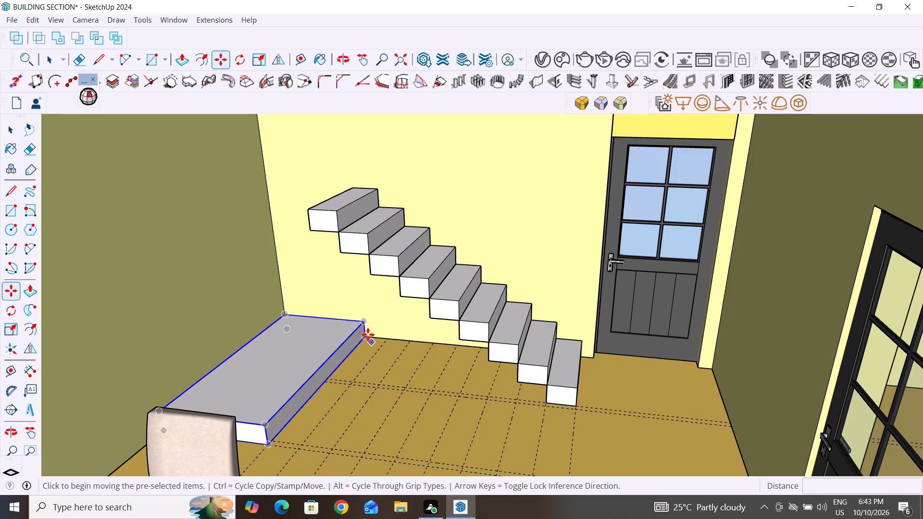
left_click(368, 334)
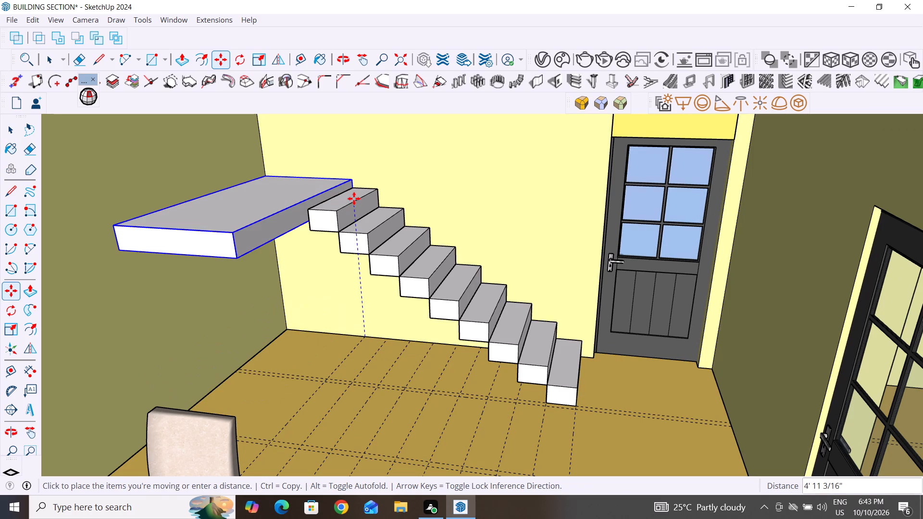
key("Escape")
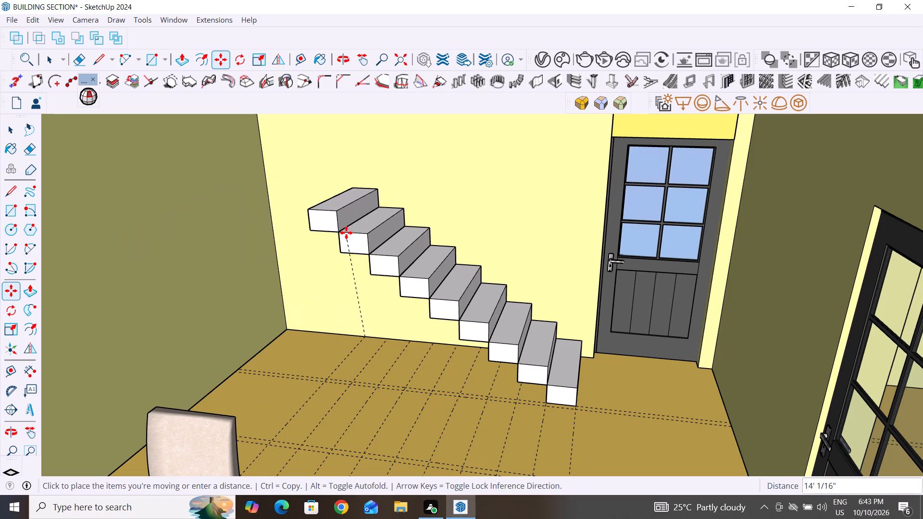
left_click(361, 321)
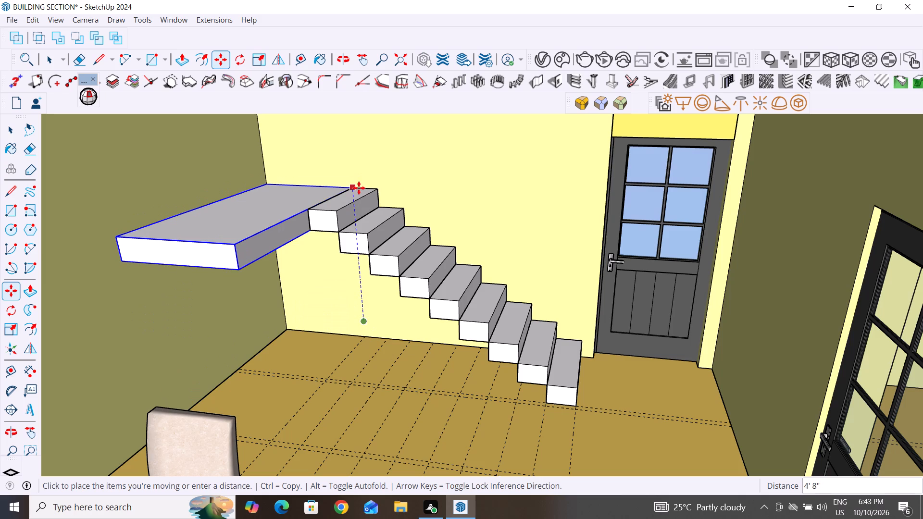
scroll(358, 185, "up", 10)
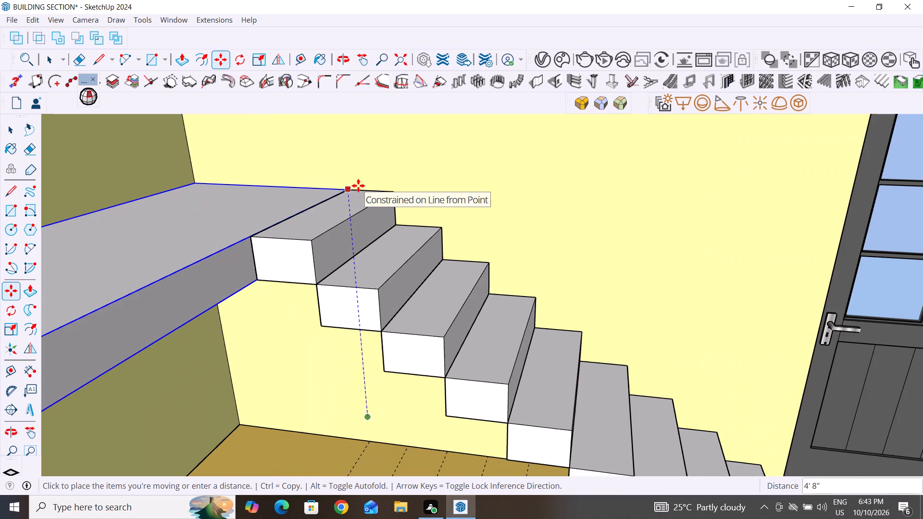
scroll(358, 185, "up", 4)
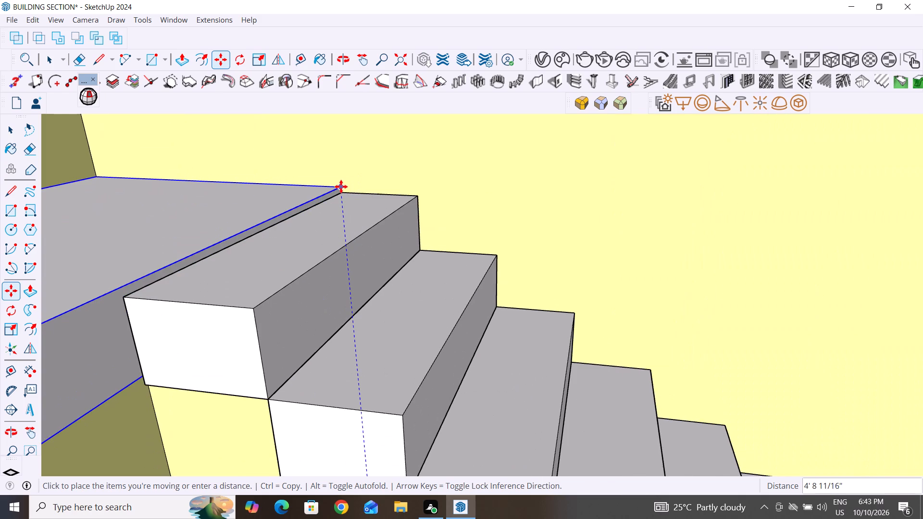
scroll(341, 186, "up", 6)
middle_click_drag(341, 186, 327, 330)
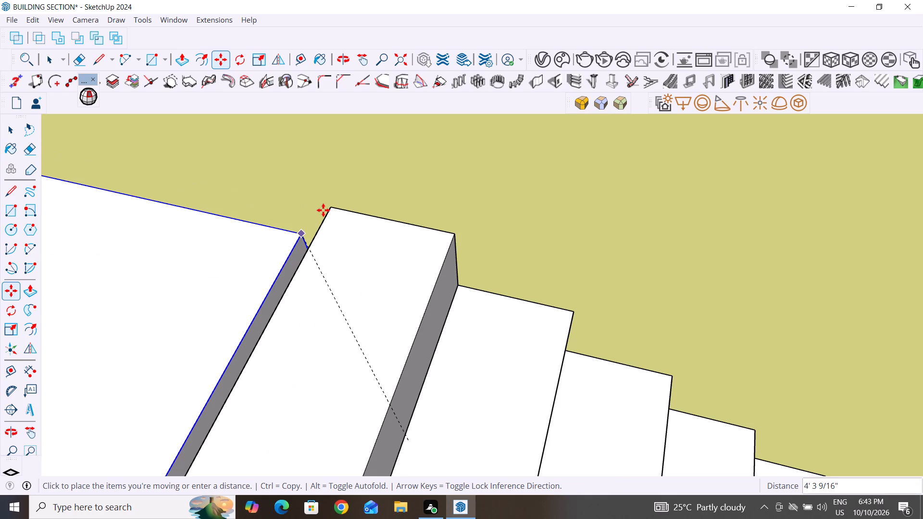
left_click(330, 209)
Shift the landing group about 1/8" so its upper back corner snaps exactly onto the top step's adjoining corner.
scroll(377, 292, "down", 2)
scroll(323, 210, "down", 4)
scroll(377, 292, "down", 5)
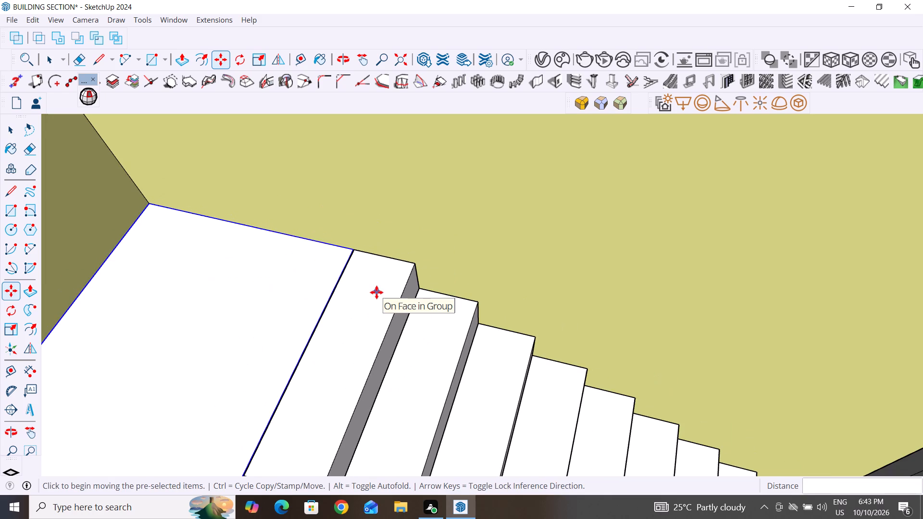
left_click(9, 128)
scroll(316, 236, "up", 5)
scroll(355, 257, "up", 6)
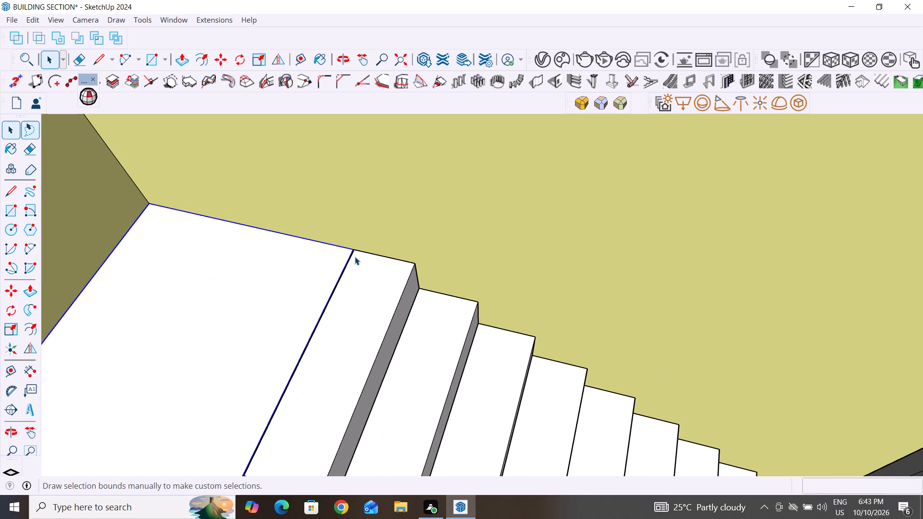
scroll(355, 257, "up", 10)
scroll(355, 257, "up", 15)
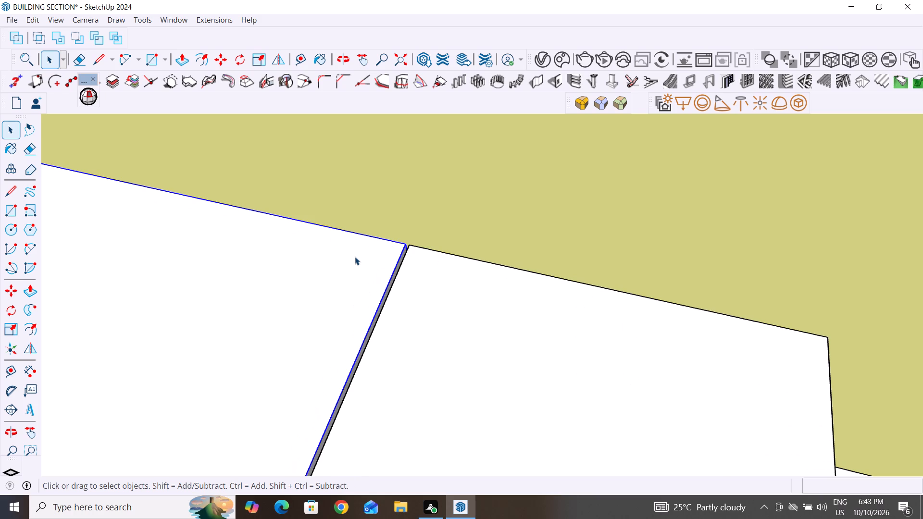
scroll(355, 257, "up", 2)
key("m")
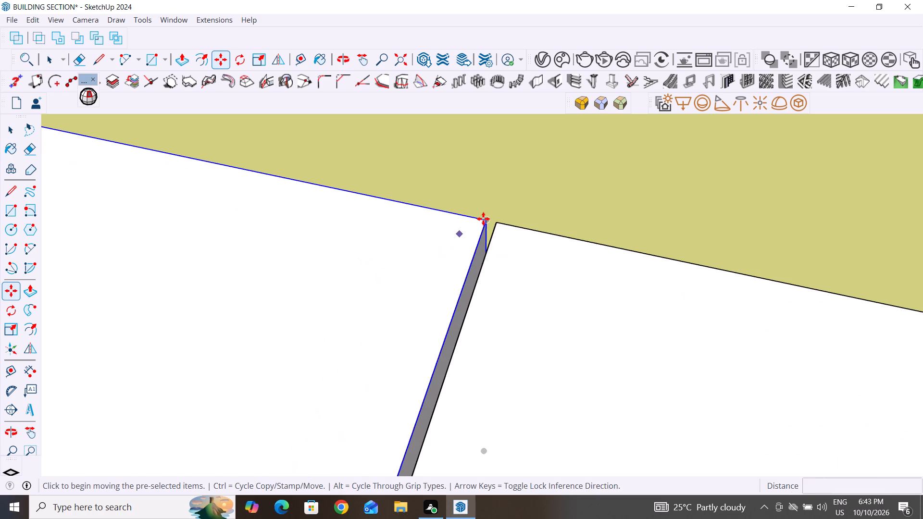
left_click(483, 219)
left_click(497, 221)
Copy the top step about 3' 4 5/8" along the landing's open side, snapping its lower corner onto the landing's free upper corner.
scroll(408, 284, "down", 3)
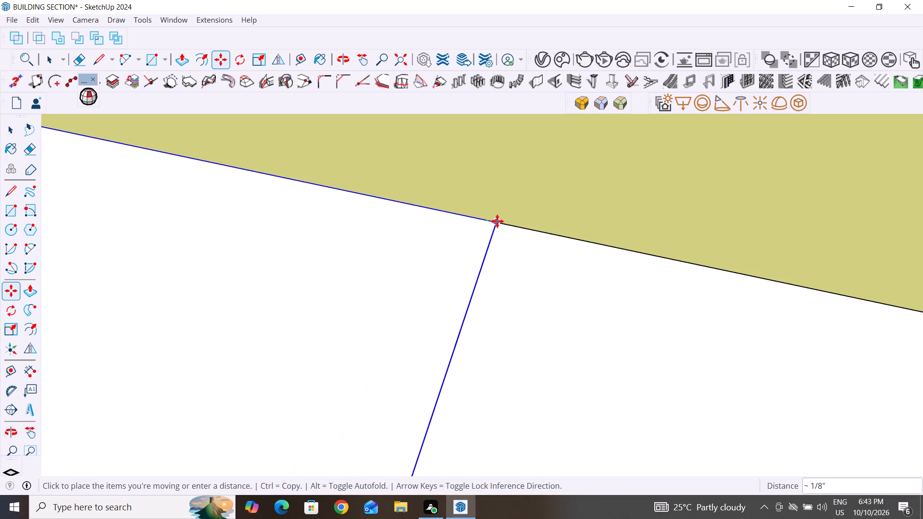
scroll(497, 221, "down", 5)
scroll(408, 284, "down", 17)
scroll(412, 283, "down", 8)
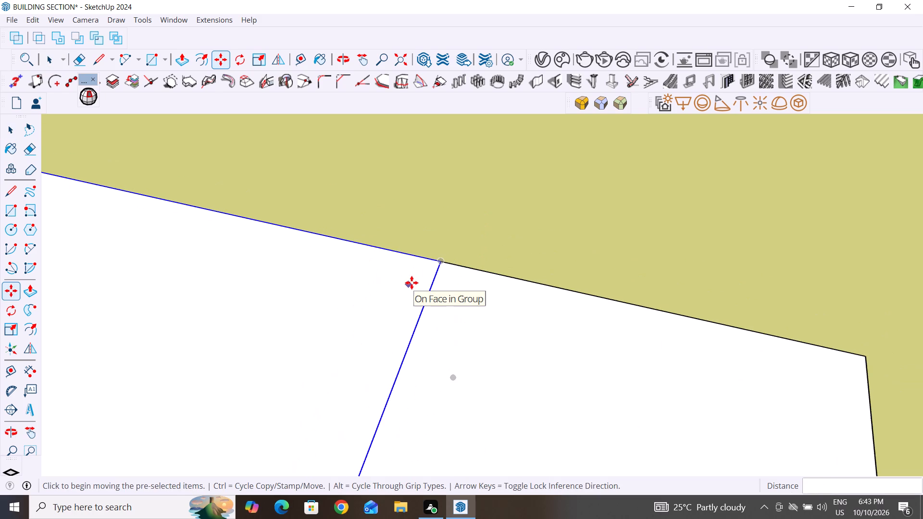
scroll(412, 283, "down", 15)
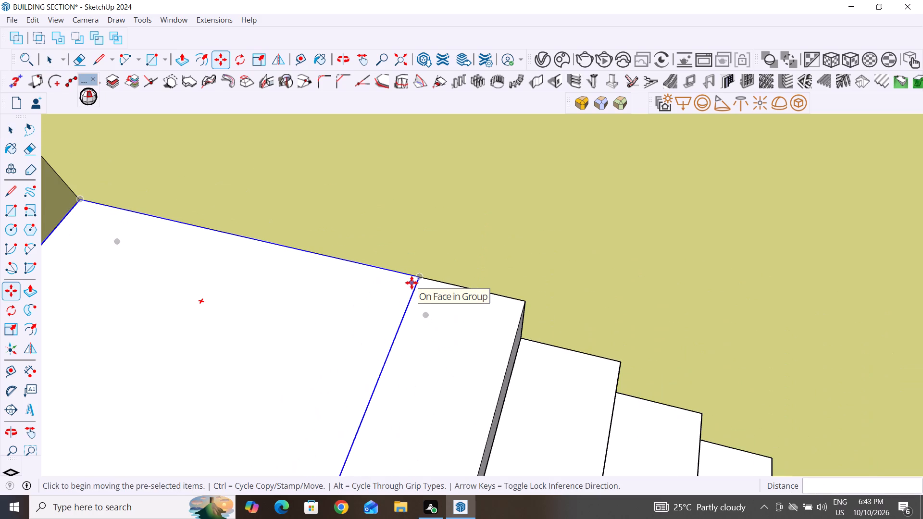
scroll(412, 283, "down", 14)
scroll(412, 283, "down", 10)
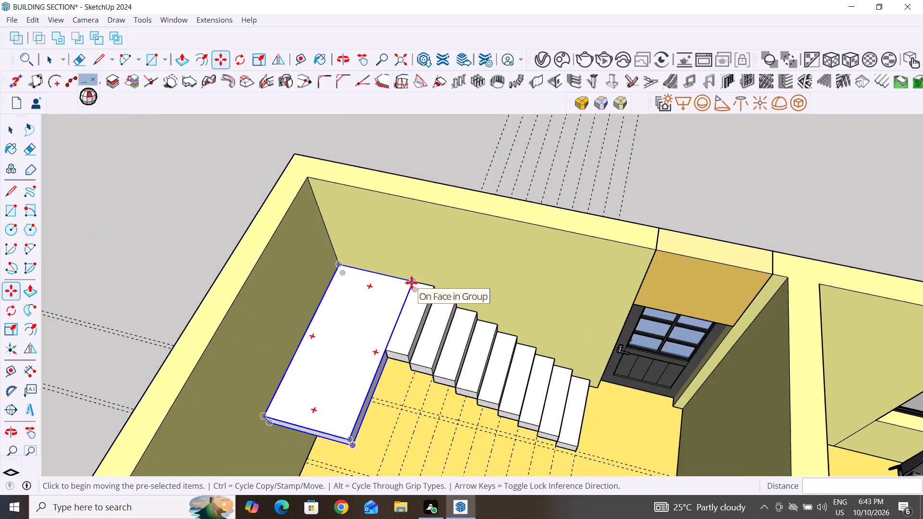
scroll(412, 283, "down", 4)
left_click(9, 128)
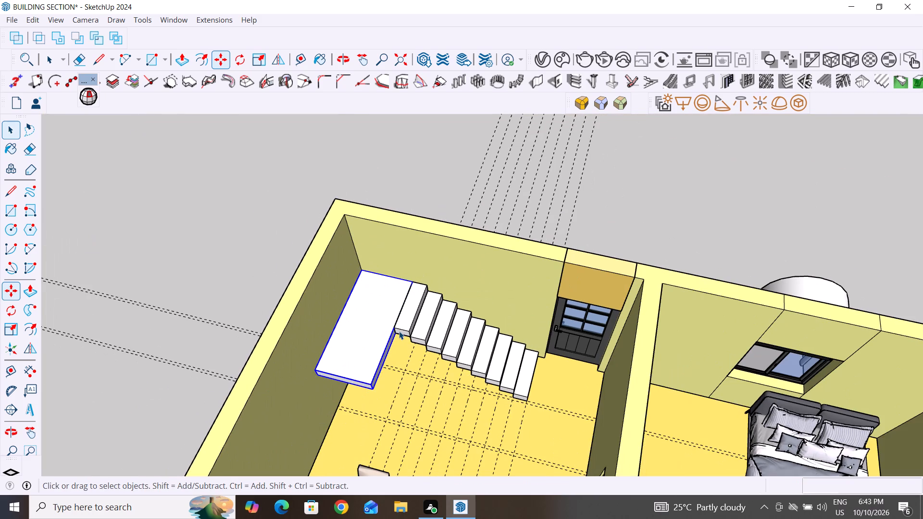
left_click(405, 329)
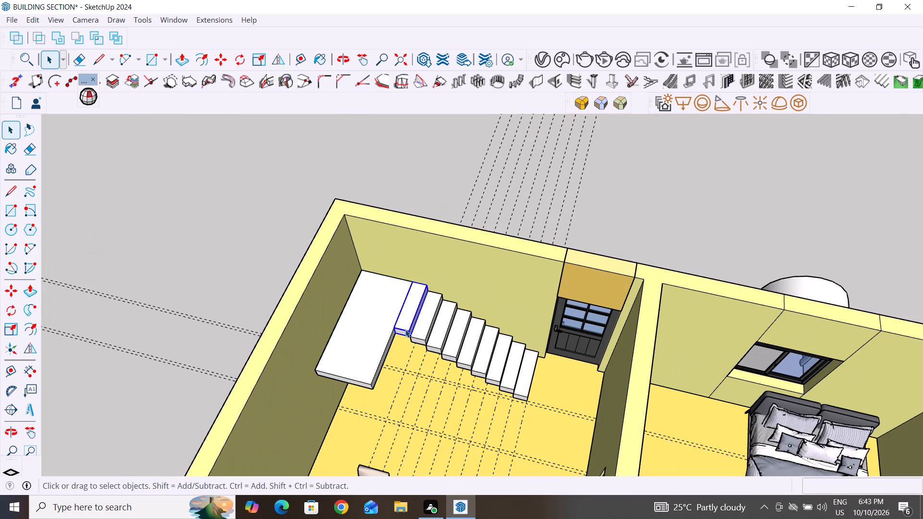
key("m")
scroll(392, 355, "up", 4)
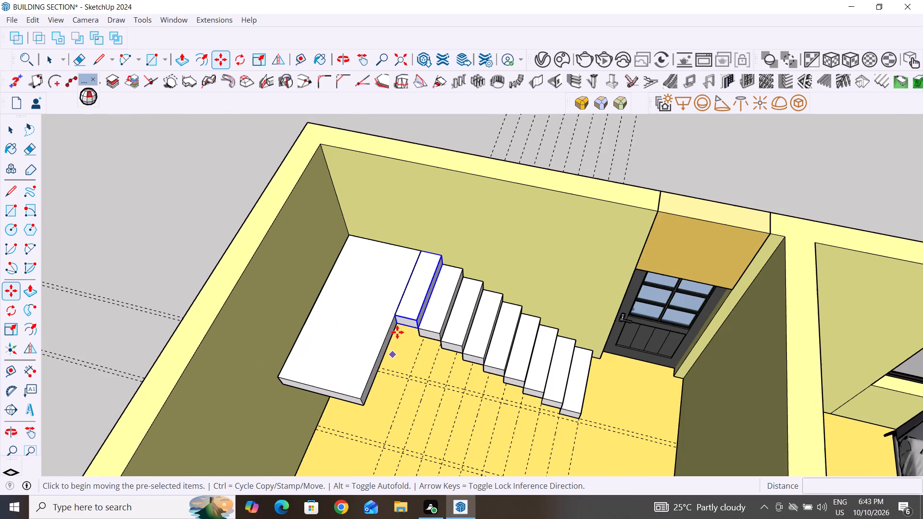
left_click(398, 326)
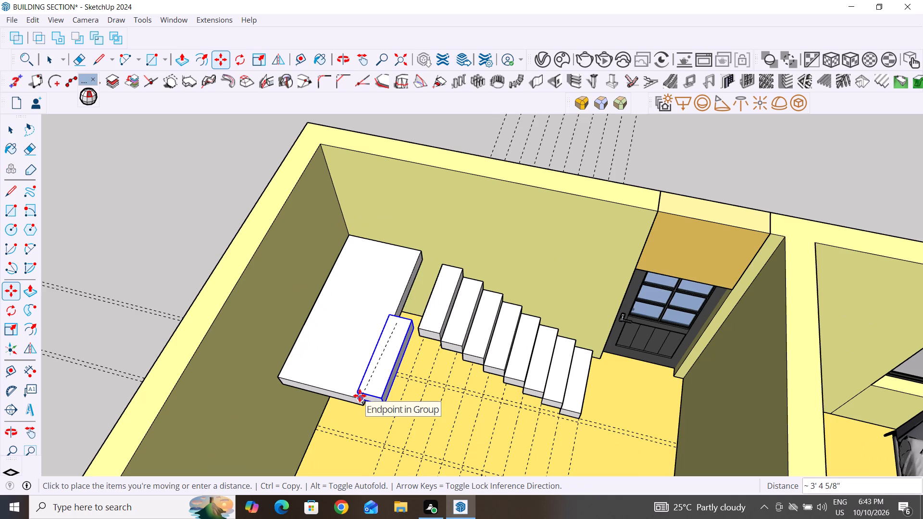
scroll(360, 395, "up", 11)
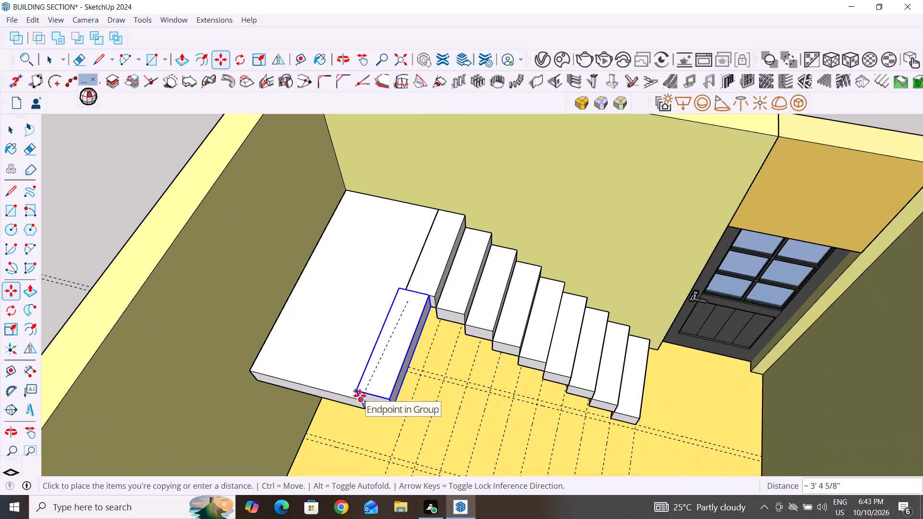
scroll(360, 395, "up", 11)
scroll(361, 409, "up", 14)
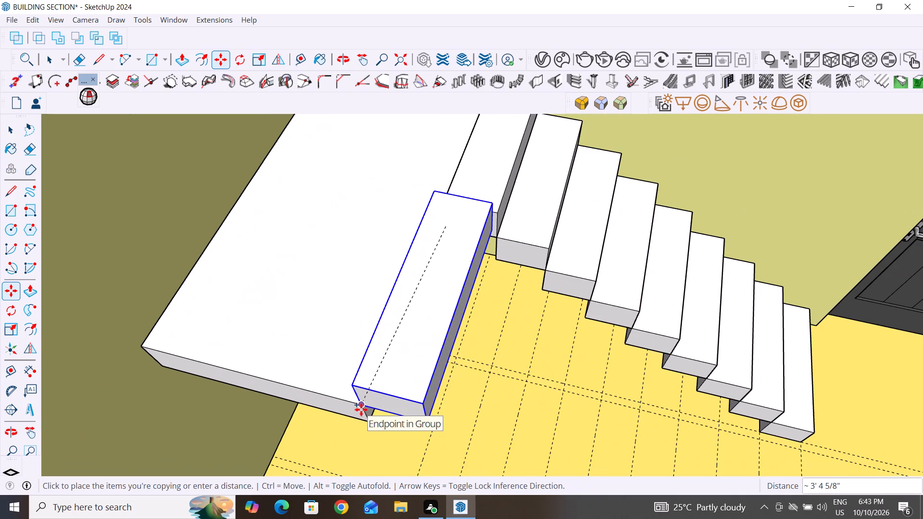
scroll(361, 409, "up", 6)
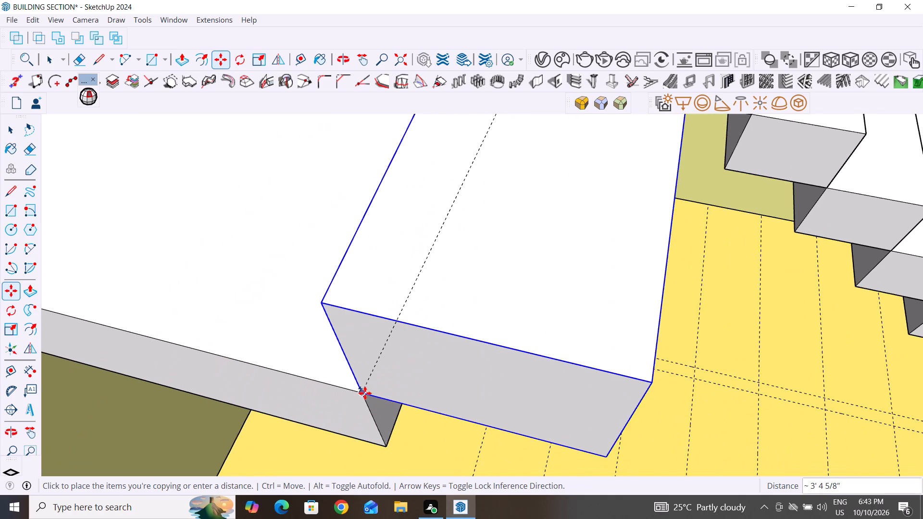
left_click(365, 393)
left_click(13, 132)
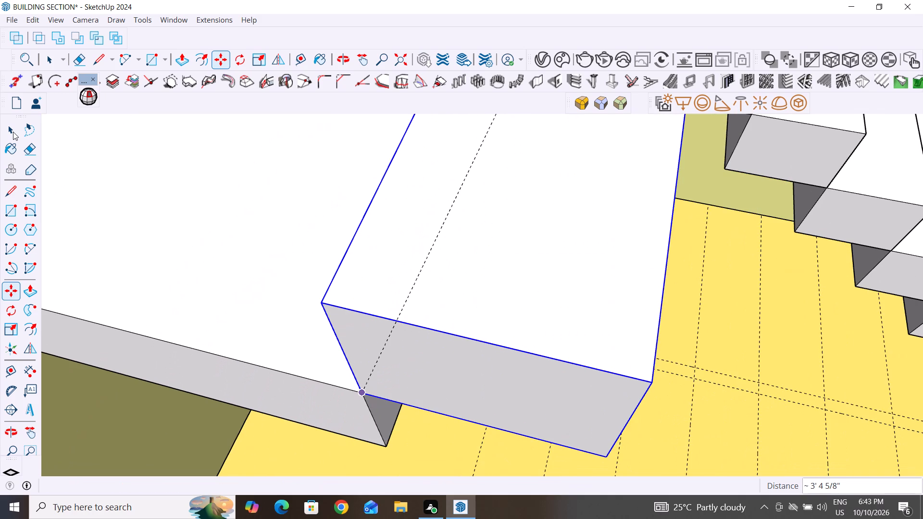
scroll(282, 297, "down", 12)
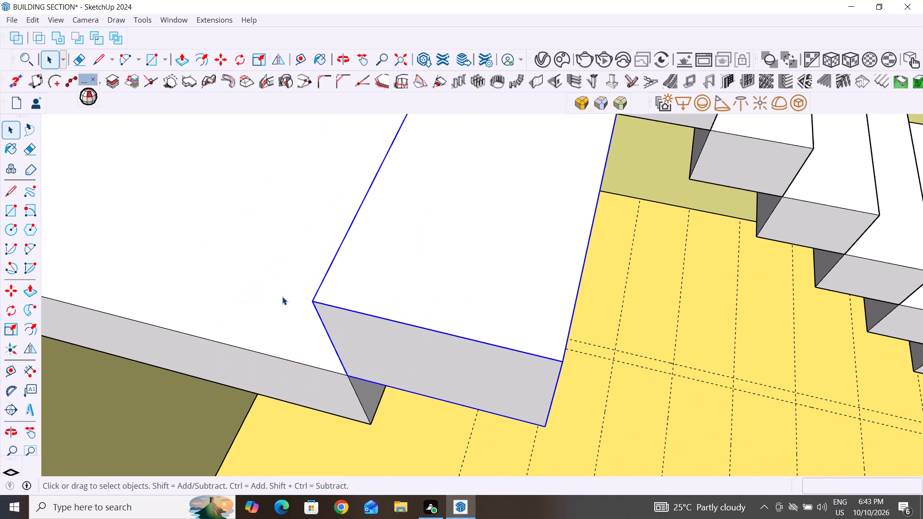
Copy the landing's first step twice toward the door, about 1' 3/16" each, snapping each lower front corner onto the previous step's upper front corner.
scroll(282, 297, "down", 16)
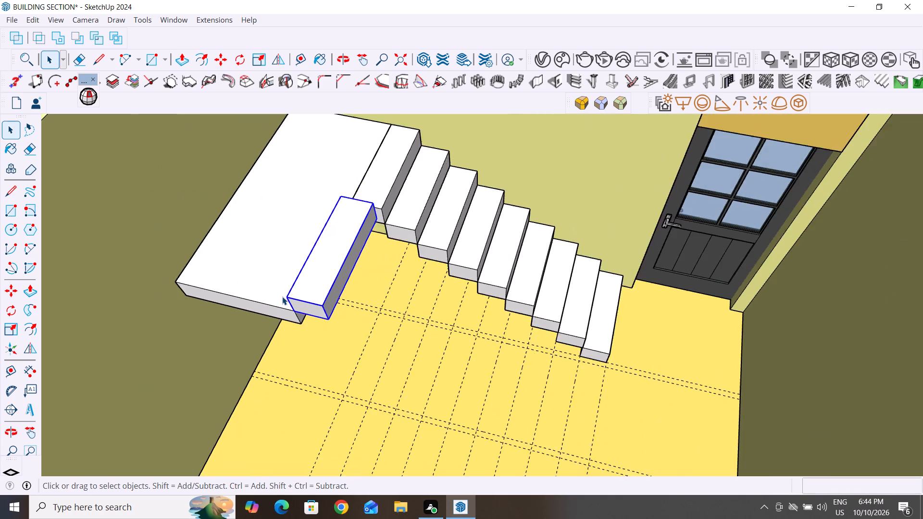
scroll(282, 297, "down", 4)
middle_click_drag(281, 261, 423, 126)
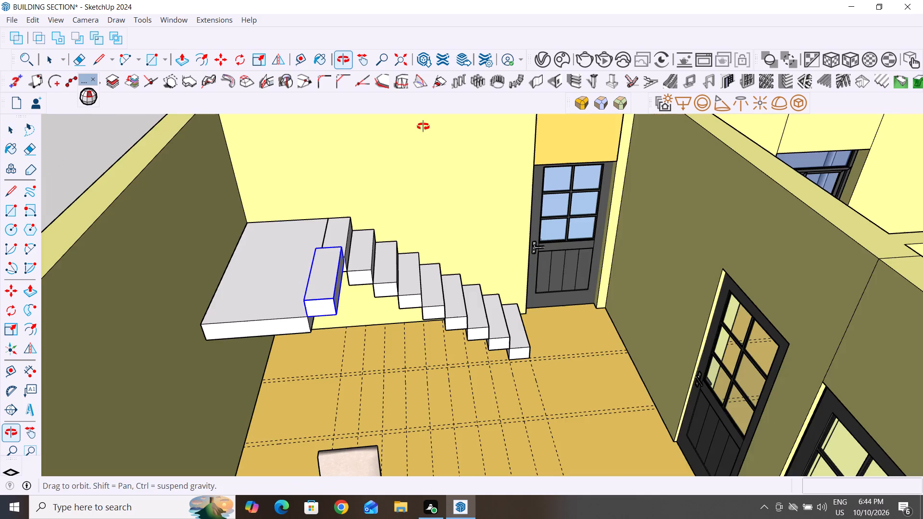
middle_click_drag(423, 126, 422, 124)
scroll(390, 171, "up", 4)
scroll(312, 382, "up", 2)
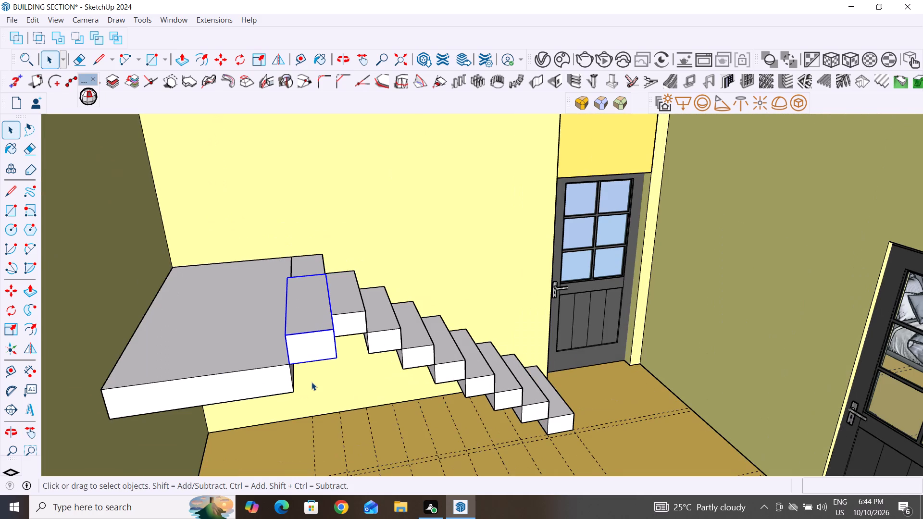
scroll(312, 382, "up", 3)
left_click(314, 326)
key("m")
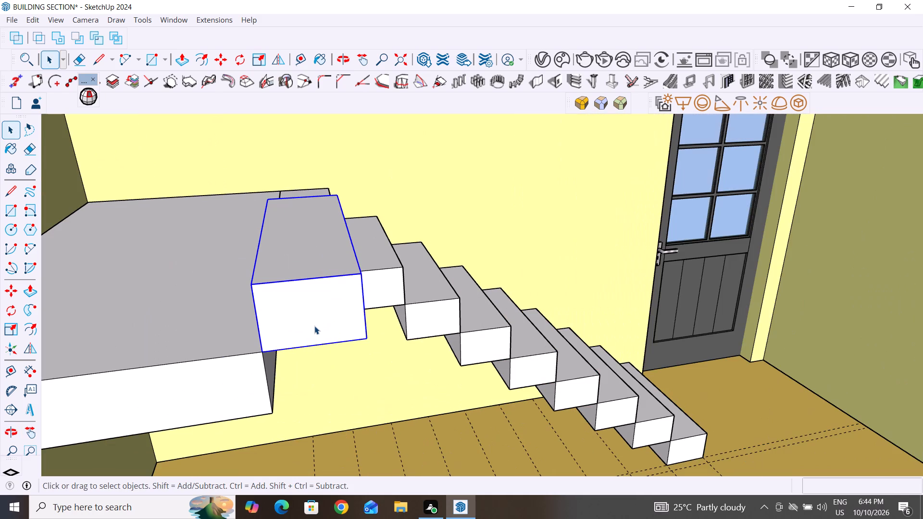
left_click(262, 353, "ctrl")
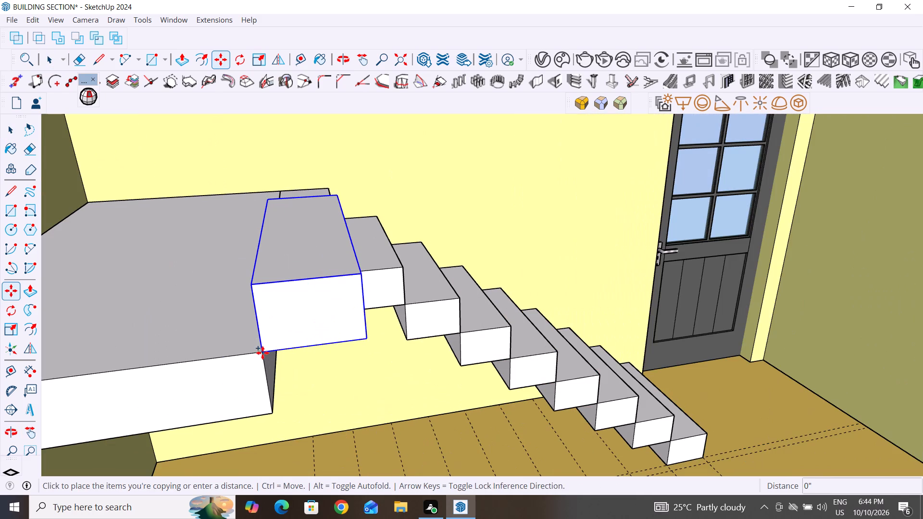
left_click(358, 275)
left_click(358, 275)
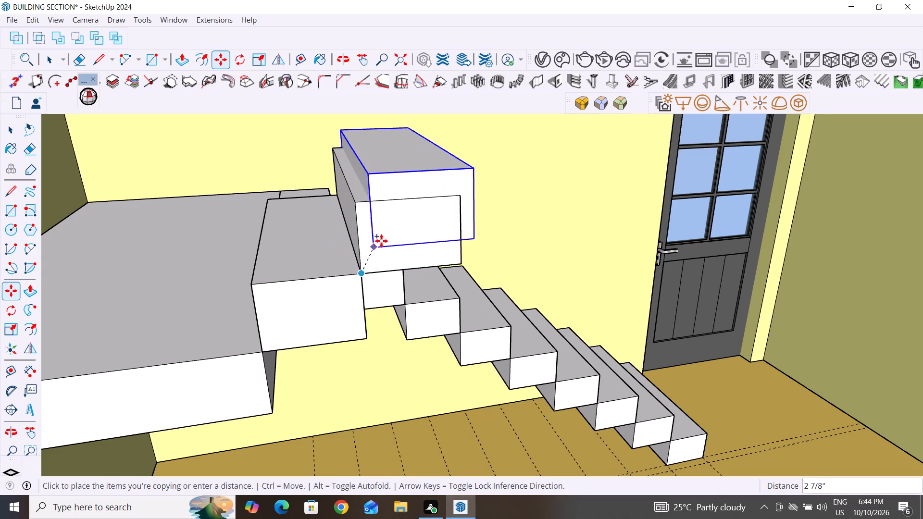
left_click(458, 198)
Extend the upper flight with five more step copies at about 1' 3/16" each, joining them corner to corner toward the door.
scroll(388, 326, "down", 3)
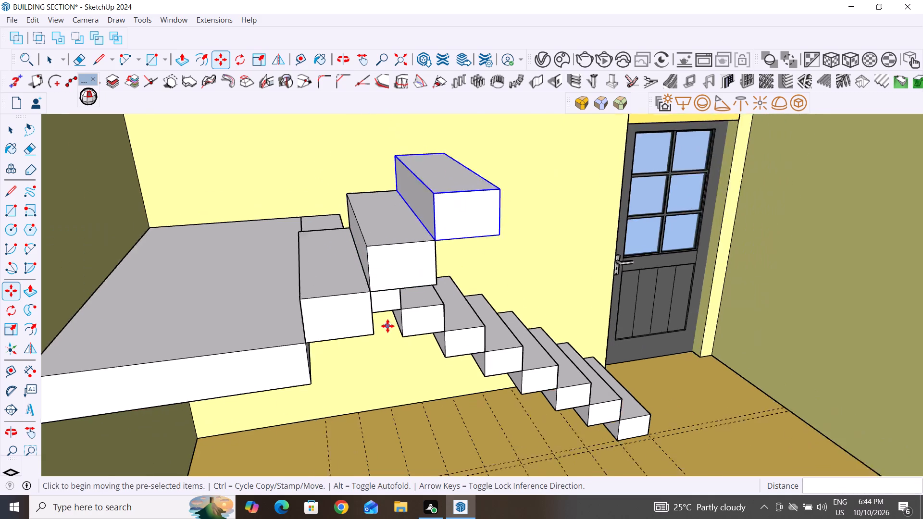
scroll(387, 326, "down", 3)
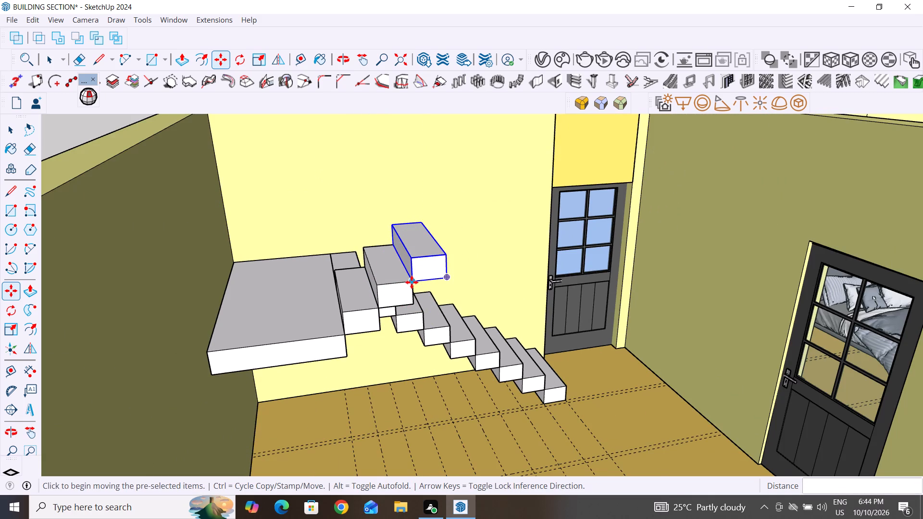
left_click(412, 282)
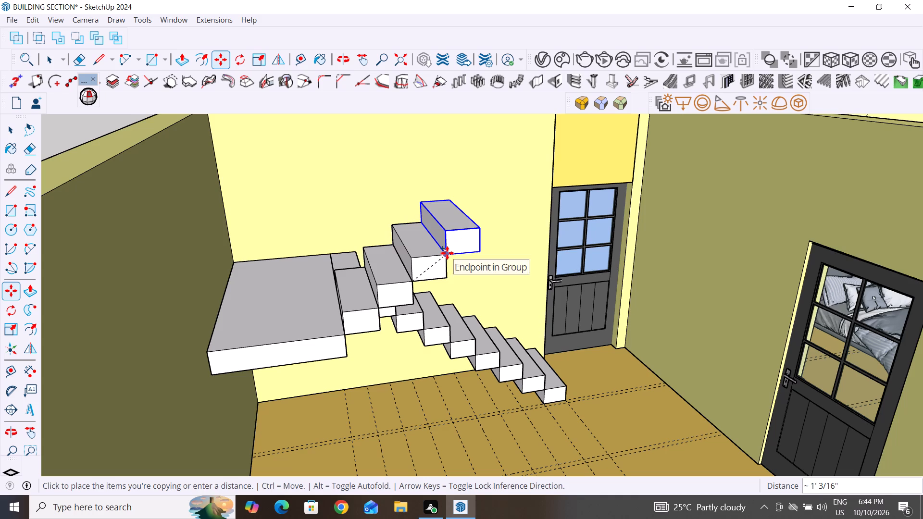
left_click(447, 253)
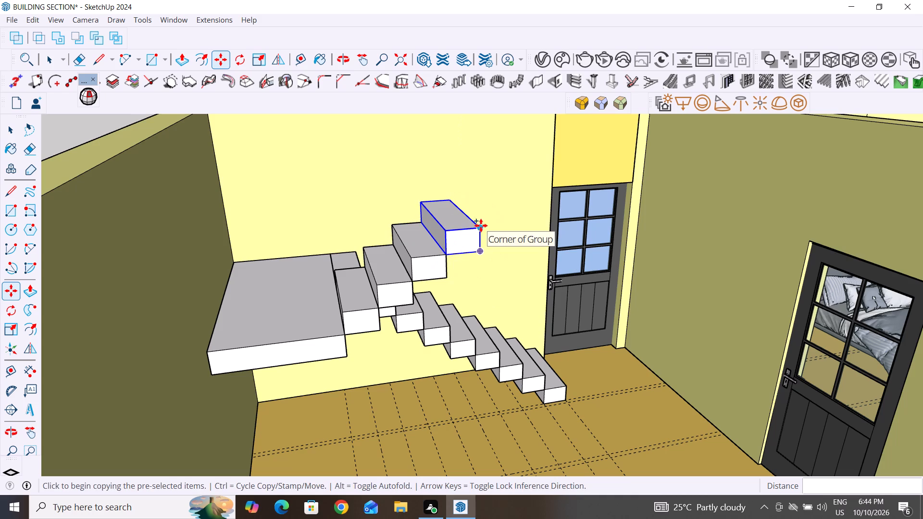
left_click(447, 255)
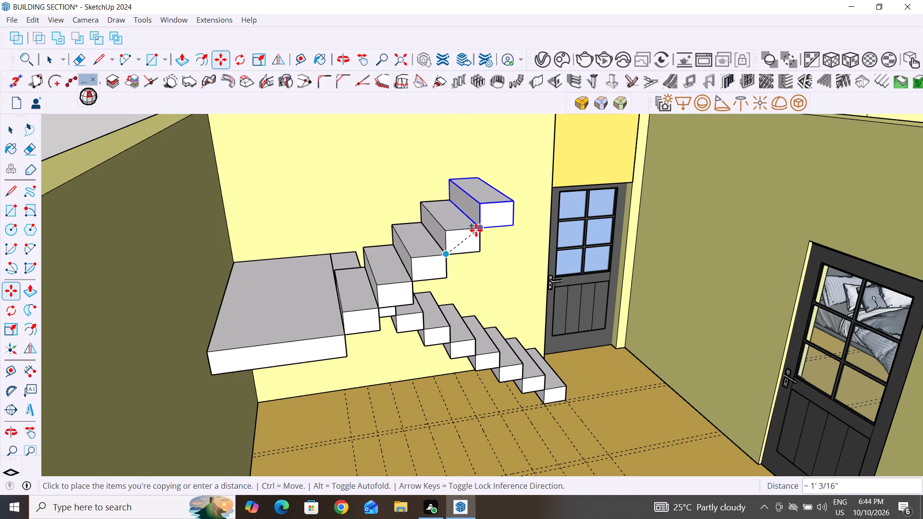
left_click(477, 230)
left_click(483, 230)
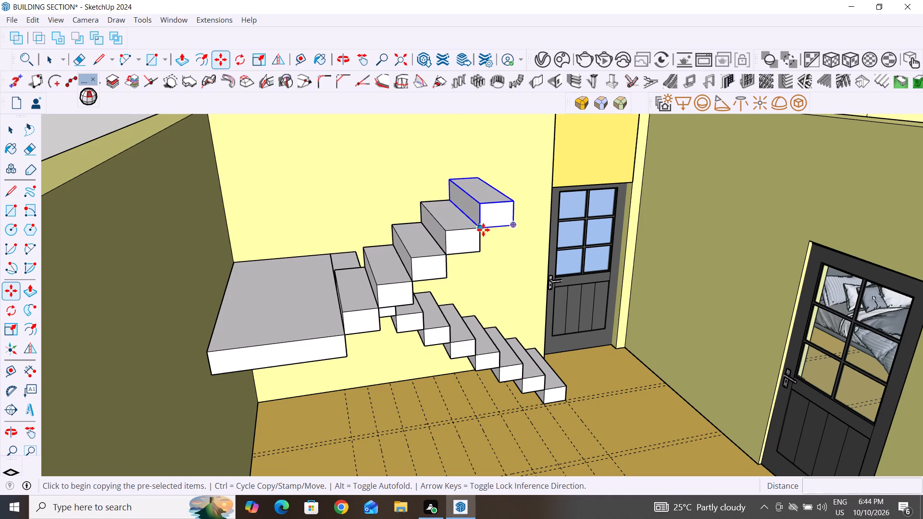
left_click(512, 201)
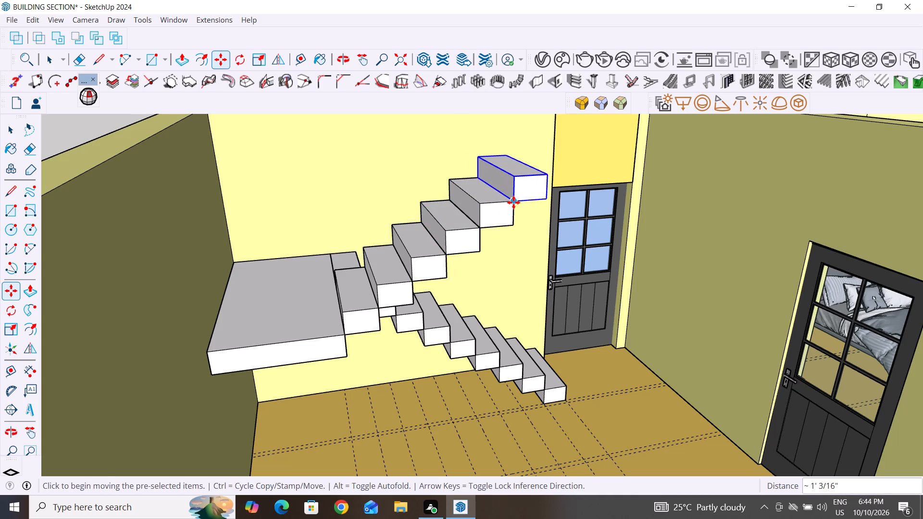
left_click(515, 198)
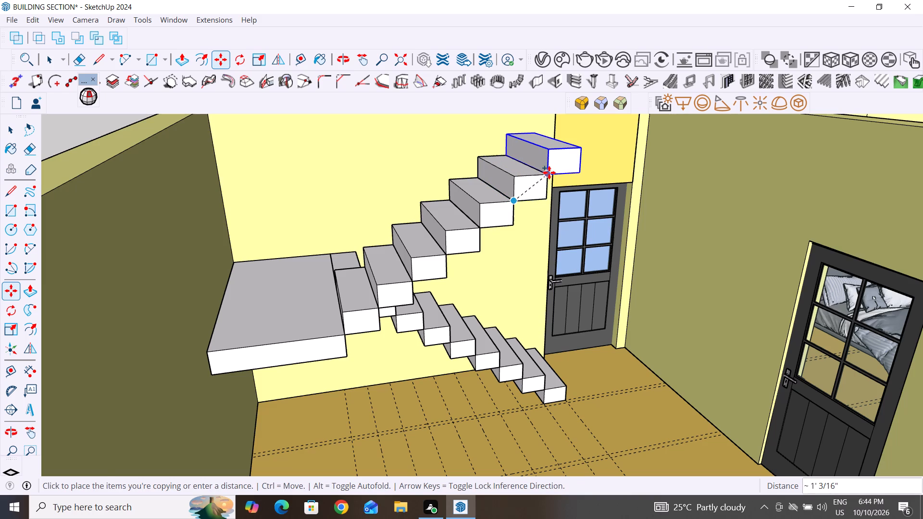
left_click(549, 173)
left_click(549, 173)
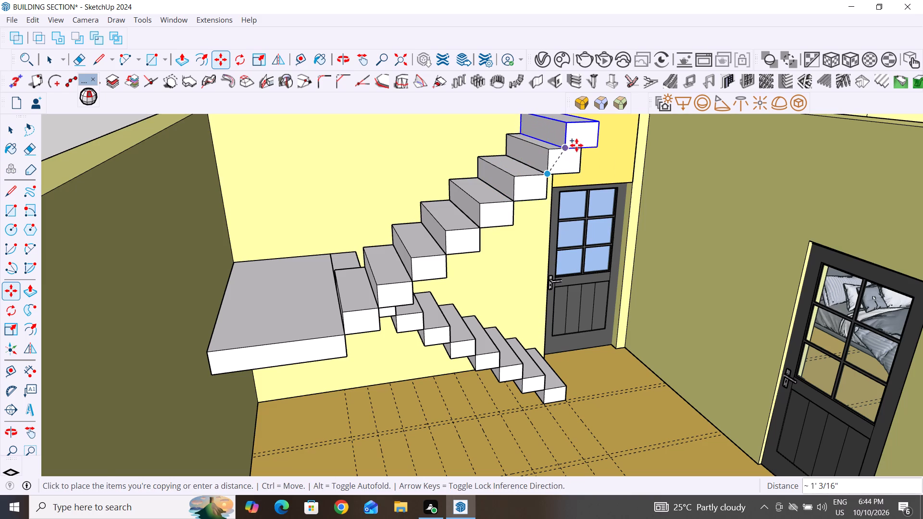
left_click(576, 145)
left_click(8, 127)
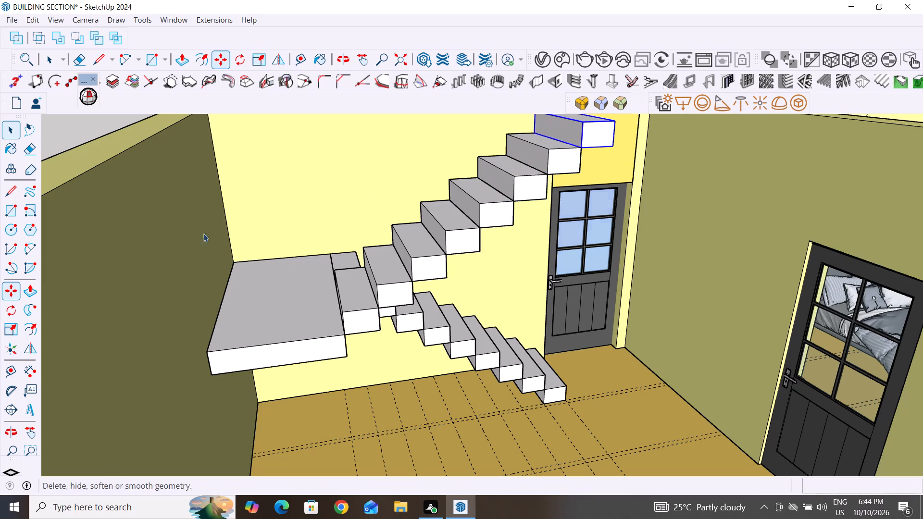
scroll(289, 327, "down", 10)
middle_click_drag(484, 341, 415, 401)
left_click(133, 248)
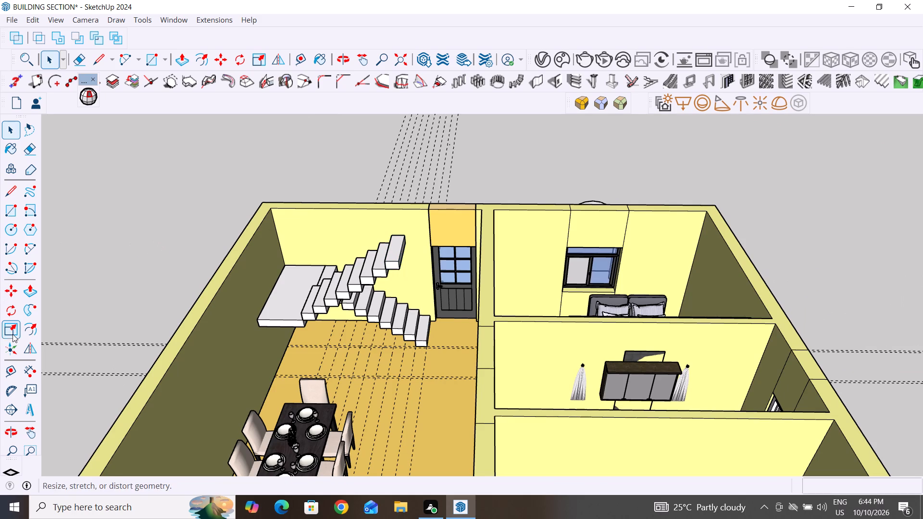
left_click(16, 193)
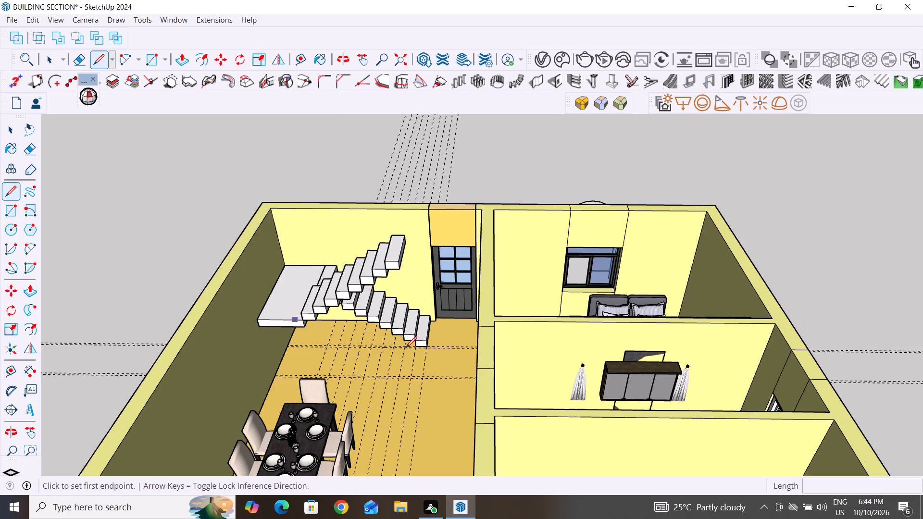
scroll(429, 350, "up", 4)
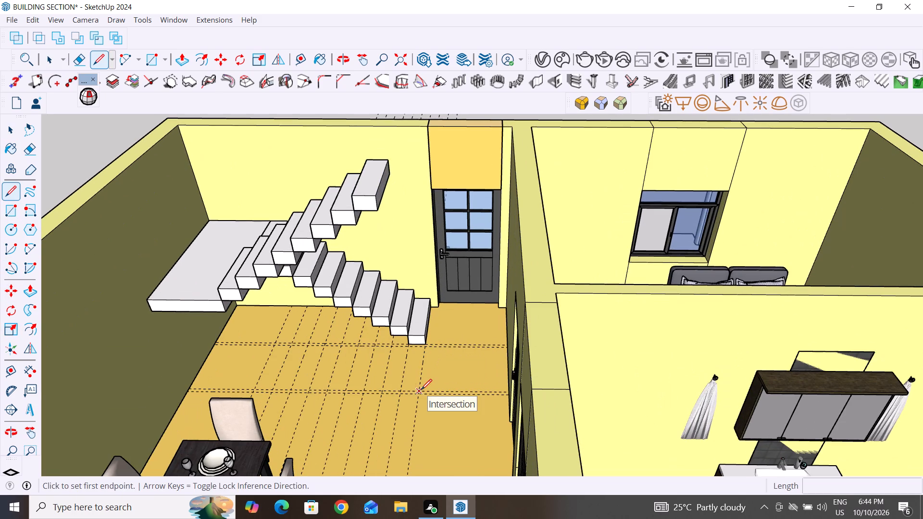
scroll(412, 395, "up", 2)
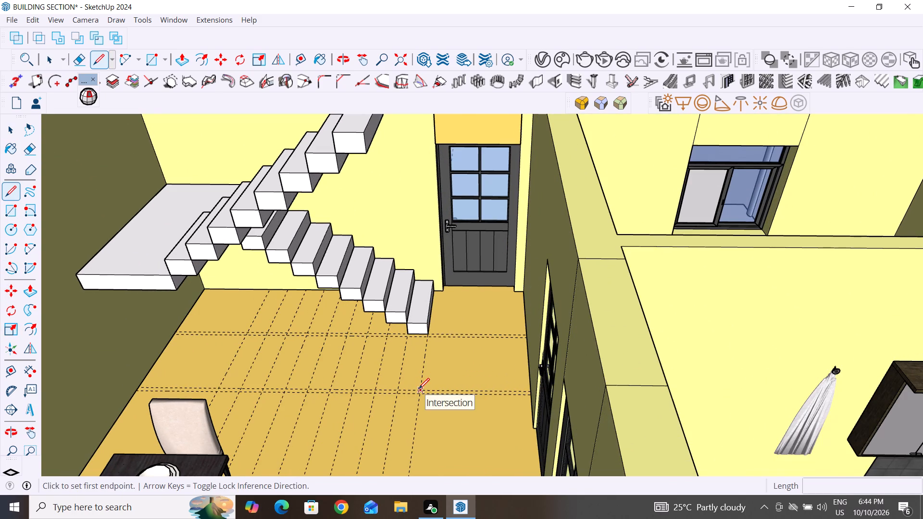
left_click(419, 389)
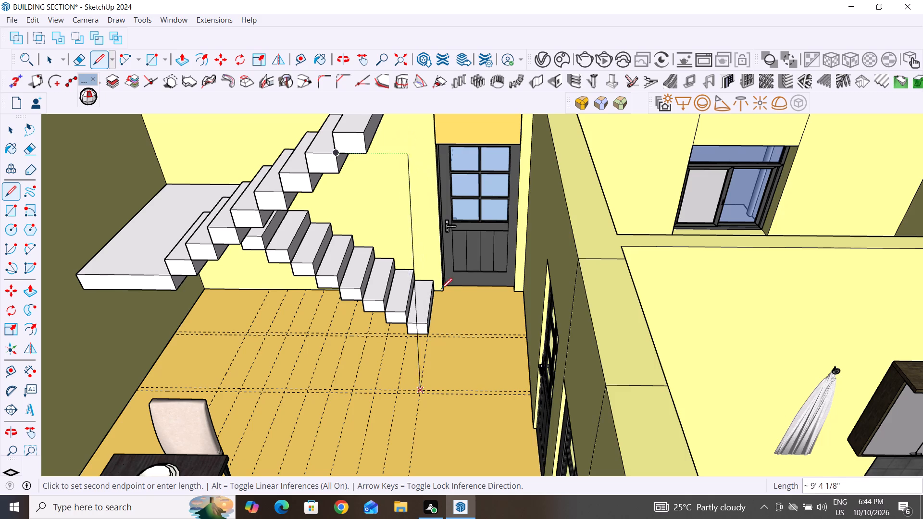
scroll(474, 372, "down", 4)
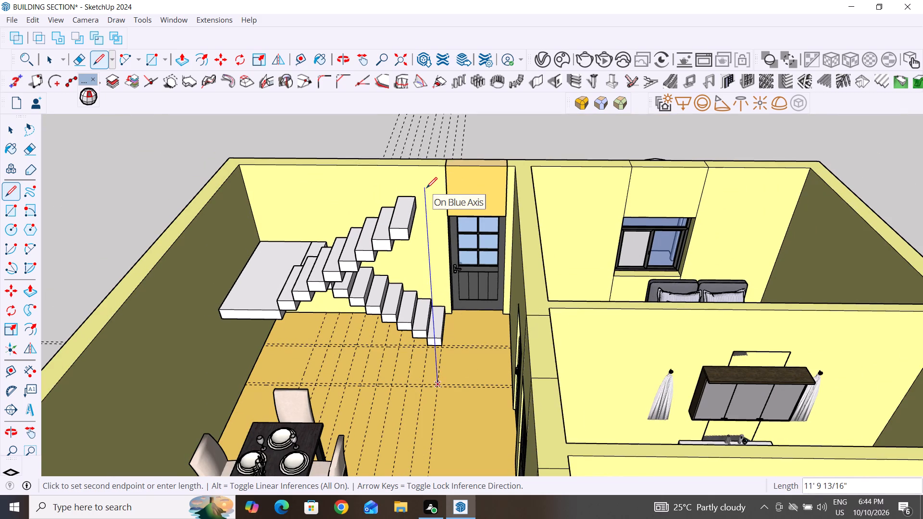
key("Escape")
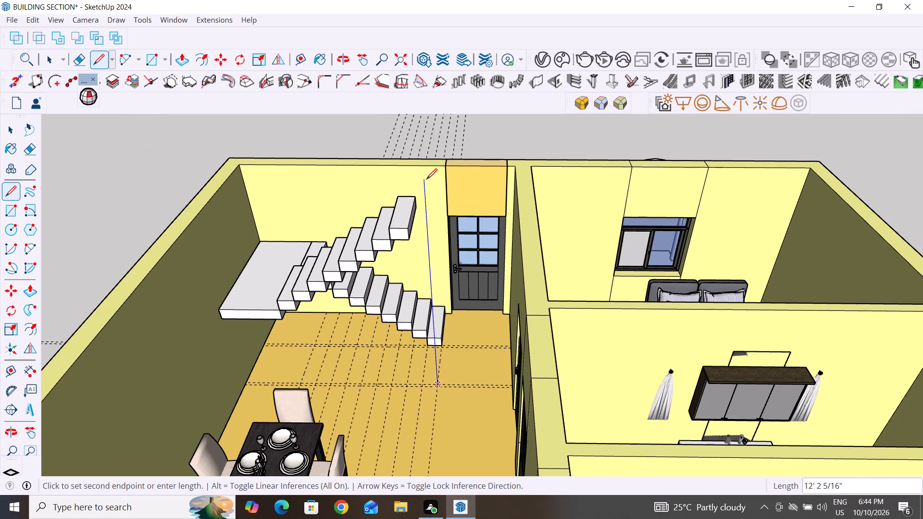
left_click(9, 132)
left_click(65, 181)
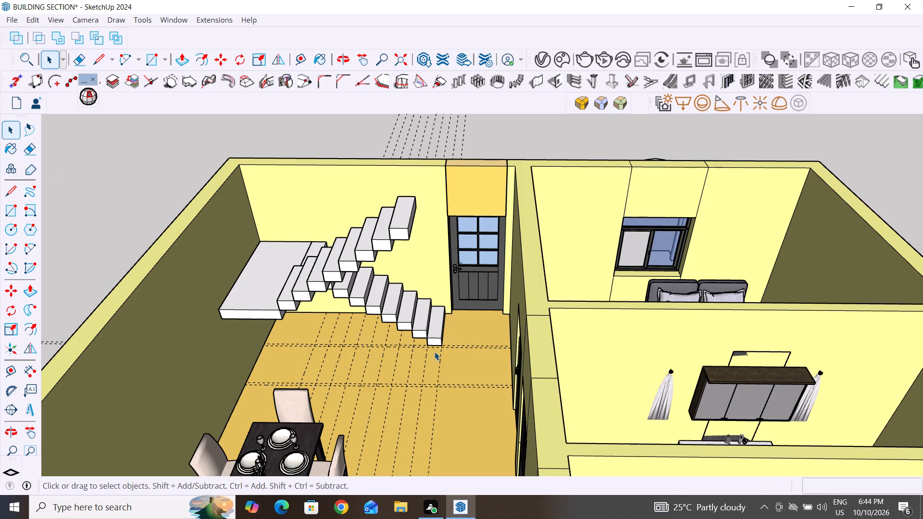
Copy the upper flight's top step once more, about 1' 3/16" onward, snapping its lower front corner to the top step's upper front corner.
scroll(435, 352, "down", 5)
middle_click_drag(445, 350, 521, 326)
scroll(437, 292, "up", 8)
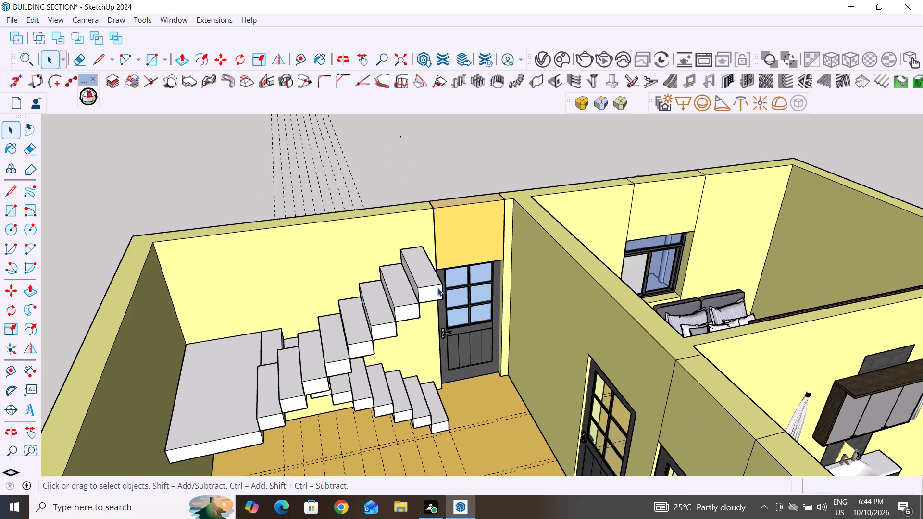
left_click(437, 288)
key("m")
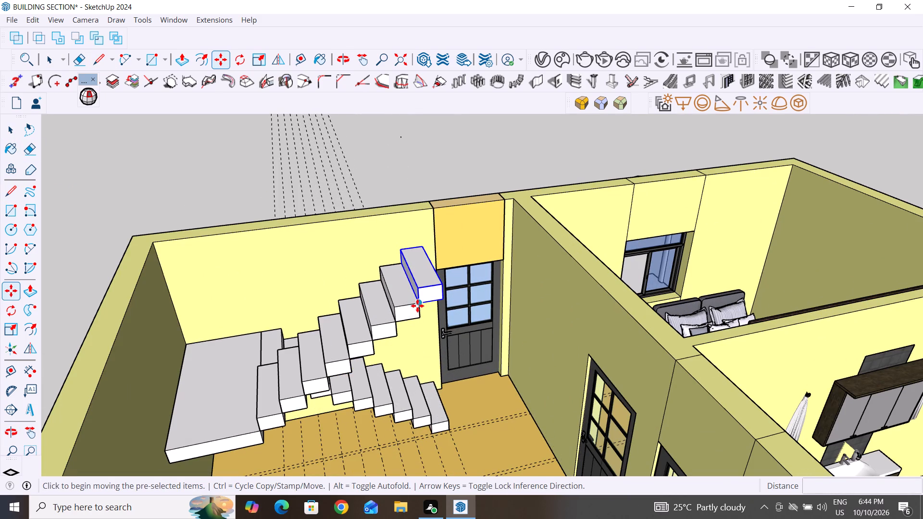
left_click(417, 305)
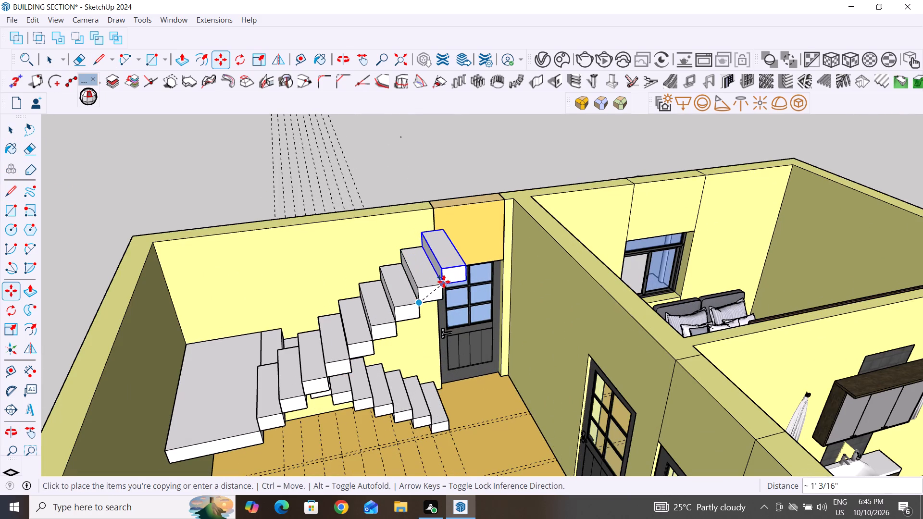
left_click(444, 284)
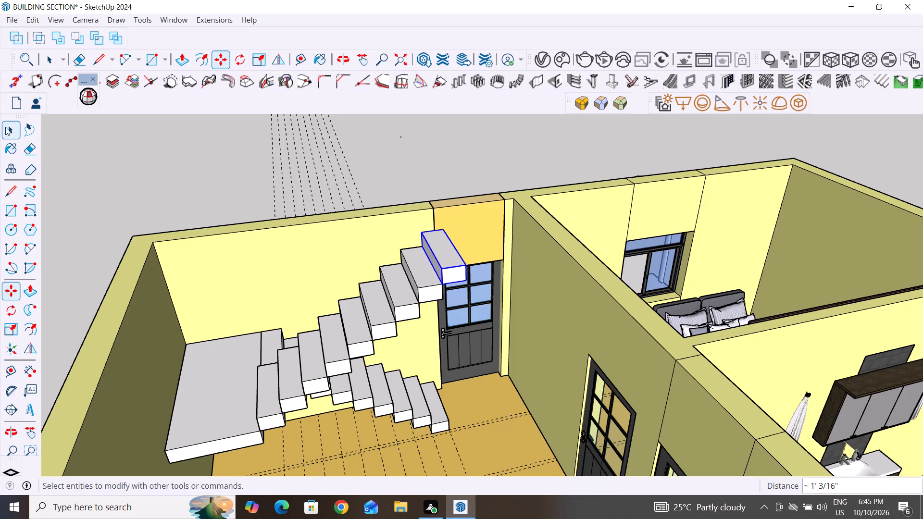
left_click(12, 130)
left_click(347, 159)
Unhide all hidden objects in the house model.
scroll(523, 336, "down", 5)
middle_click_drag(556, 353, 761, 369)
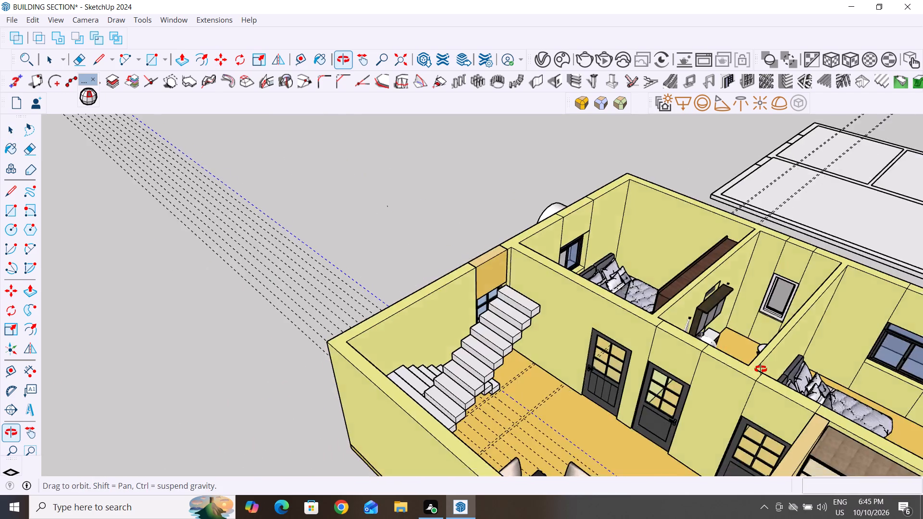
middle_click_drag(761, 369, 786, 365)
middle_click_drag(399, 336, 718, 330)
scroll(578, 221, "up", 4)
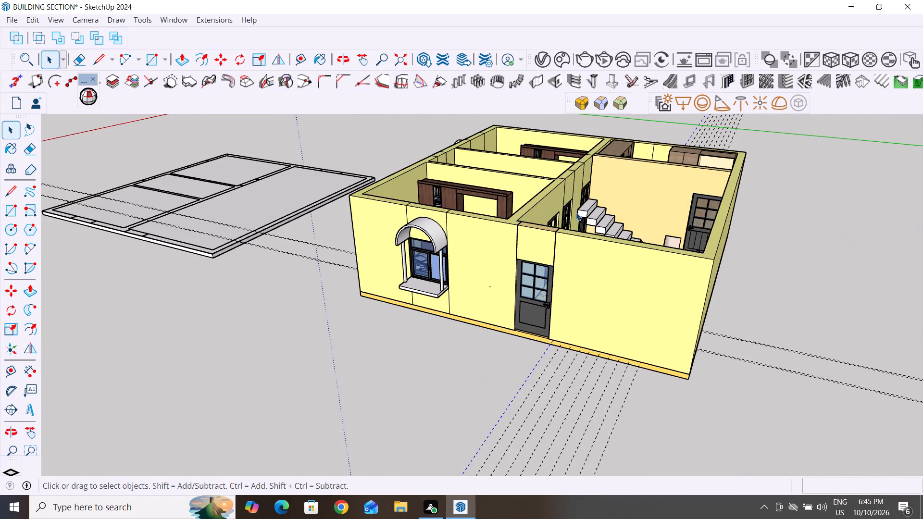
scroll(576, 212, "up", 7)
scroll(400, 414, "down", 6)
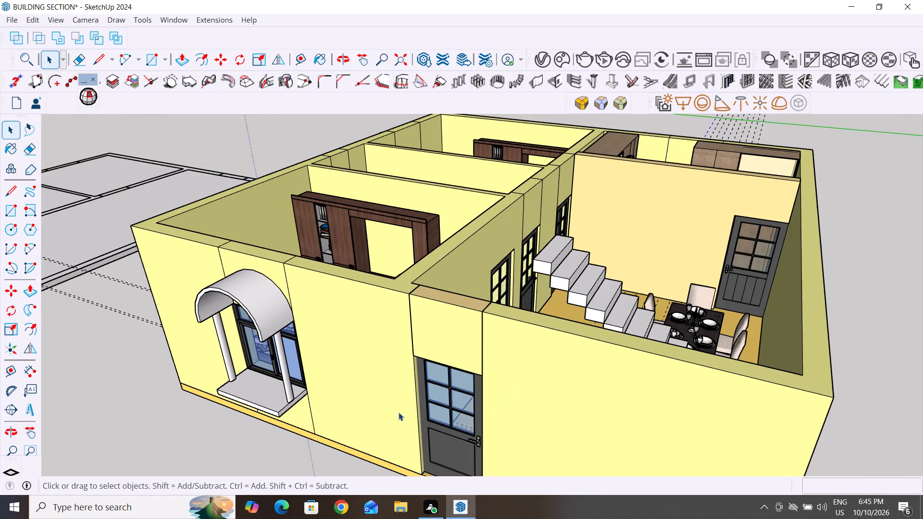
scroll(399, 412, "down", 7)
scroll(544, 318, "down", 5)
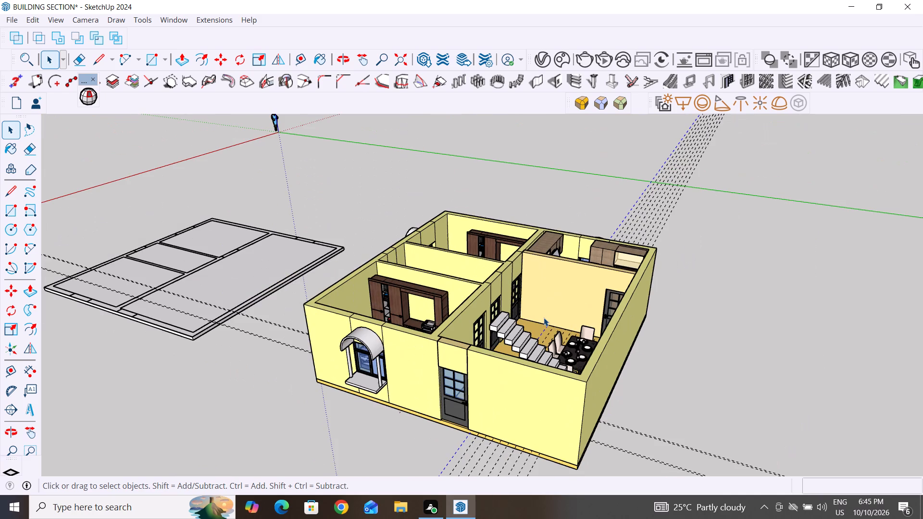
left_click(28, 21)
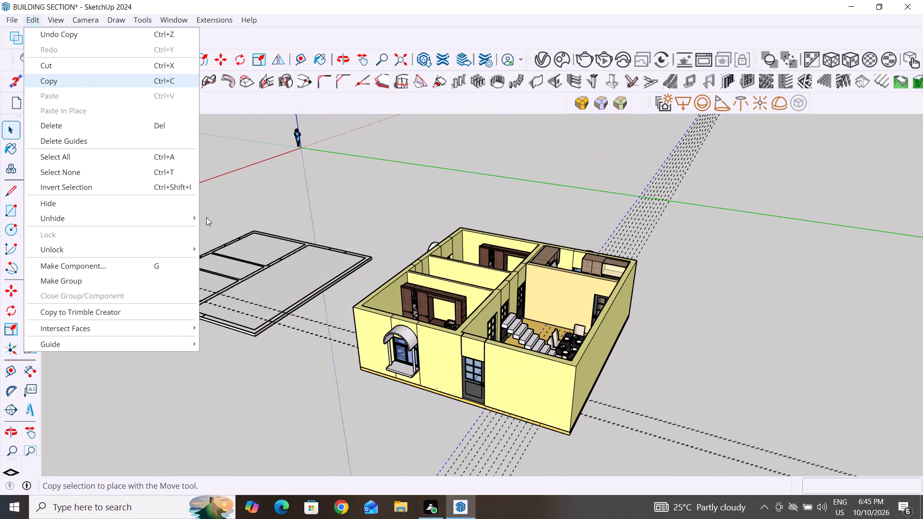
left_click(225, 243)
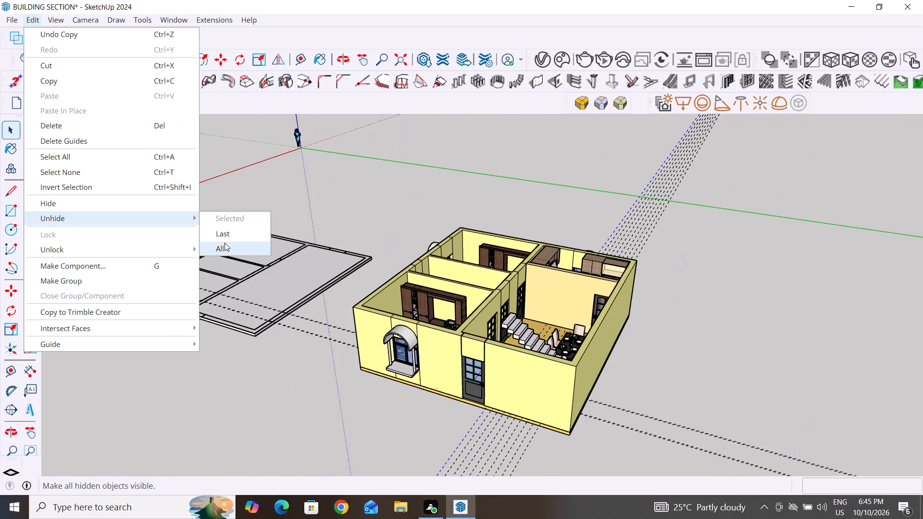
scroll(557, 323, "up", 5)
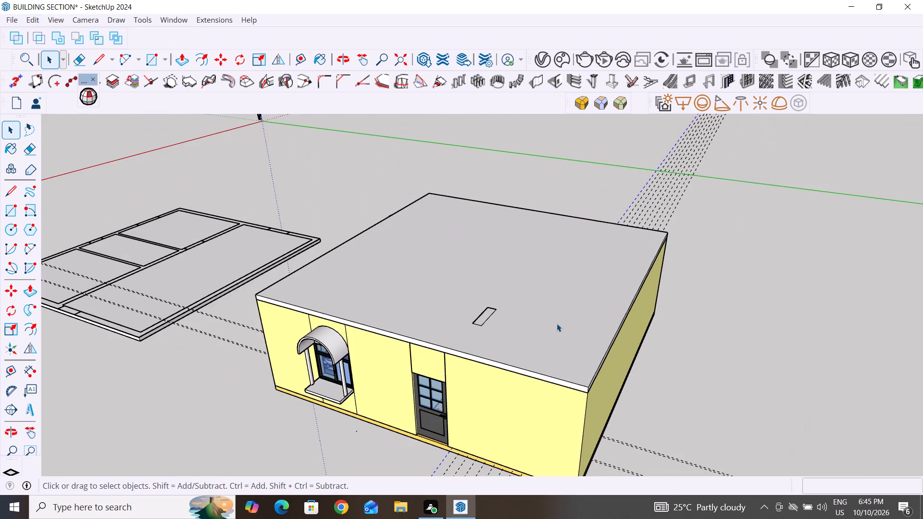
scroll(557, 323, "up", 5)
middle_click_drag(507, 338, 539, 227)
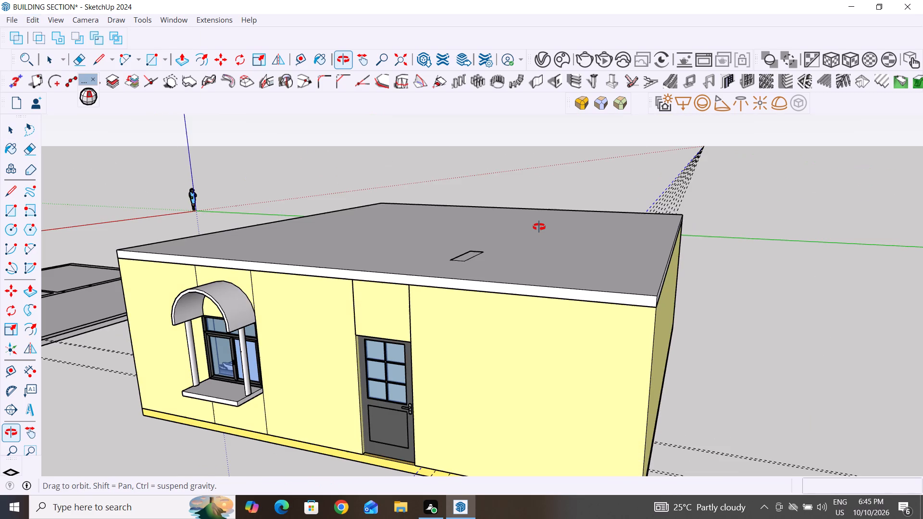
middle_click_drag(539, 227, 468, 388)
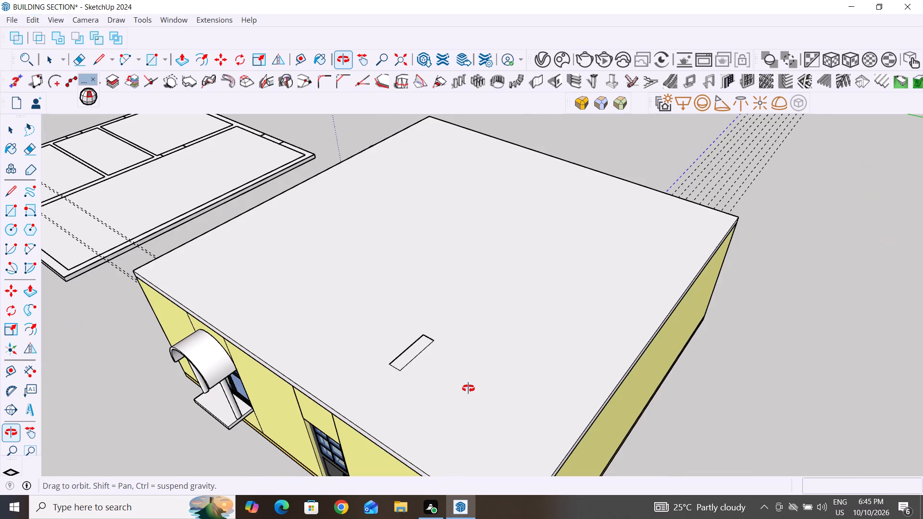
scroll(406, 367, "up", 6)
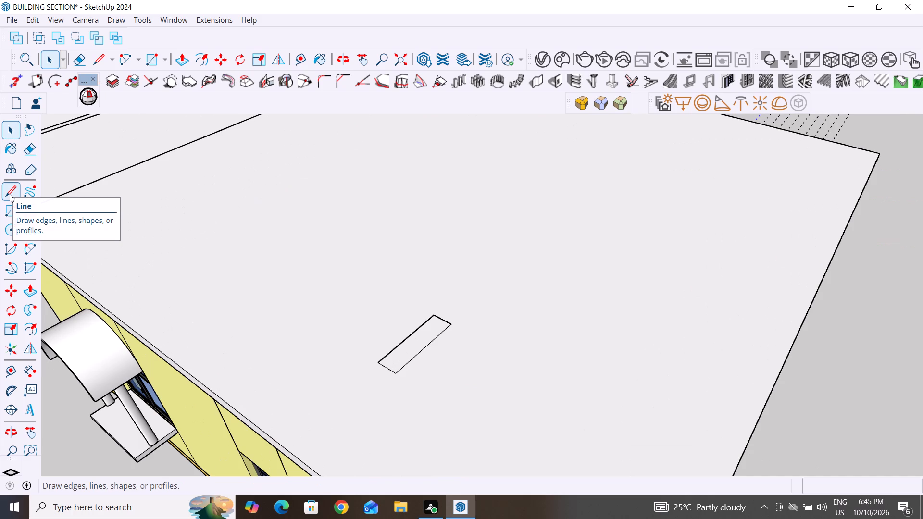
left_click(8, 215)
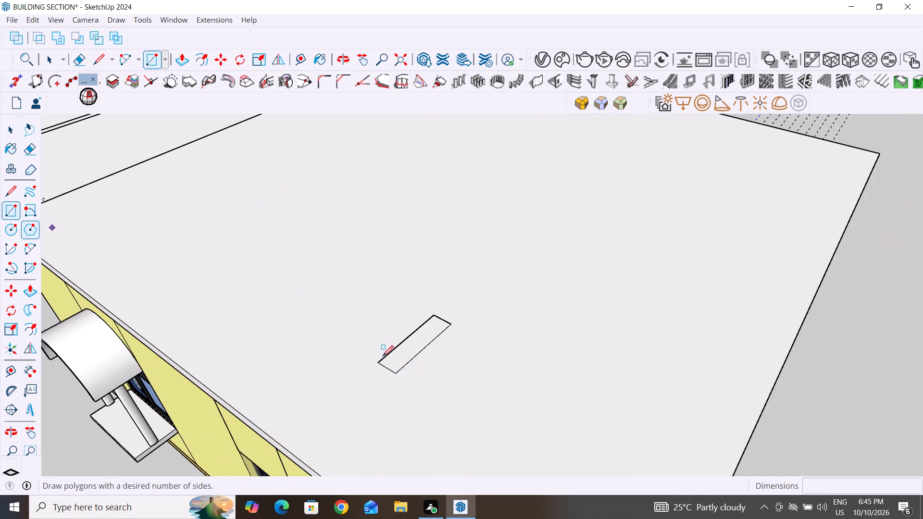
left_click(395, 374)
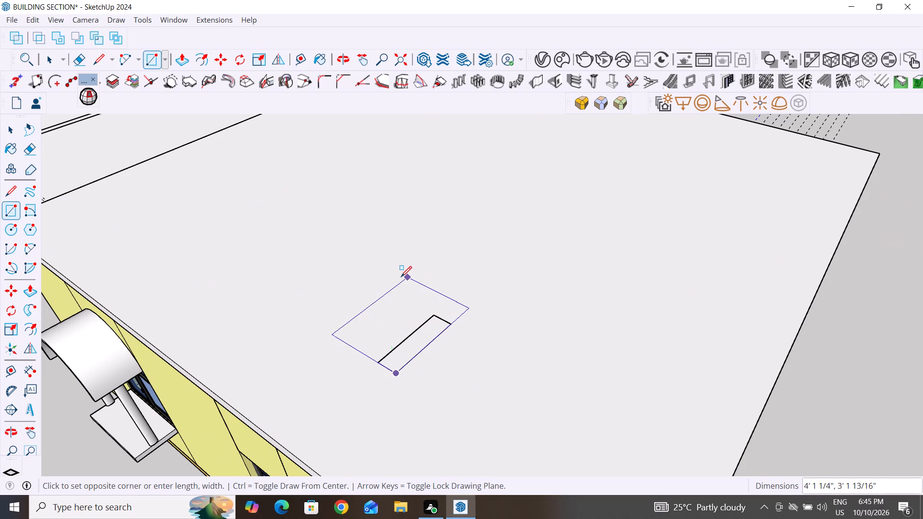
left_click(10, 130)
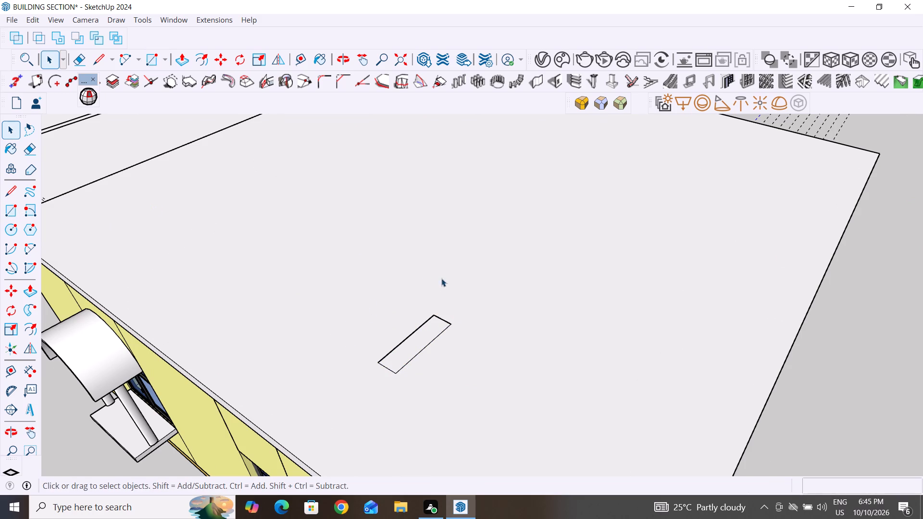
Draw three connected lines on the roof slab from one outer corner of the protruding top step around to its other outer corner, outlining a stair opening.
left_click(12, 190)
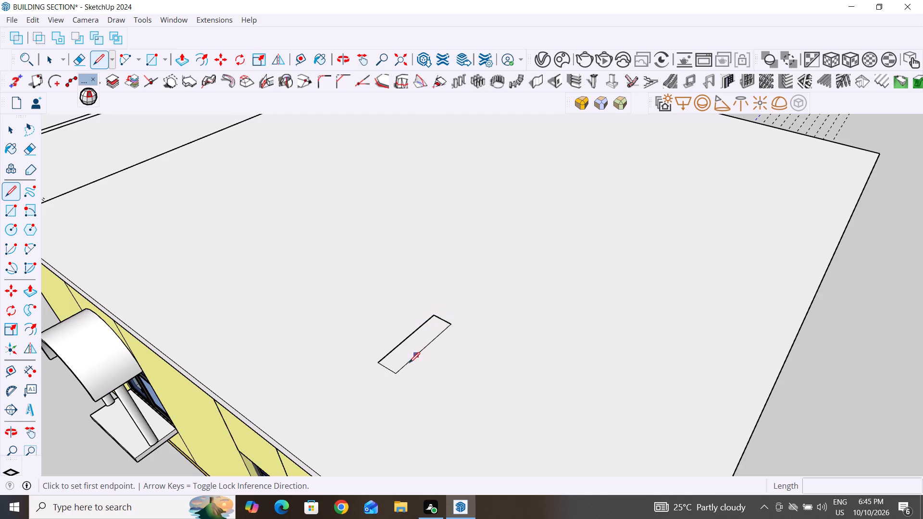
left_click(9, 190)
left_click(395, 374)
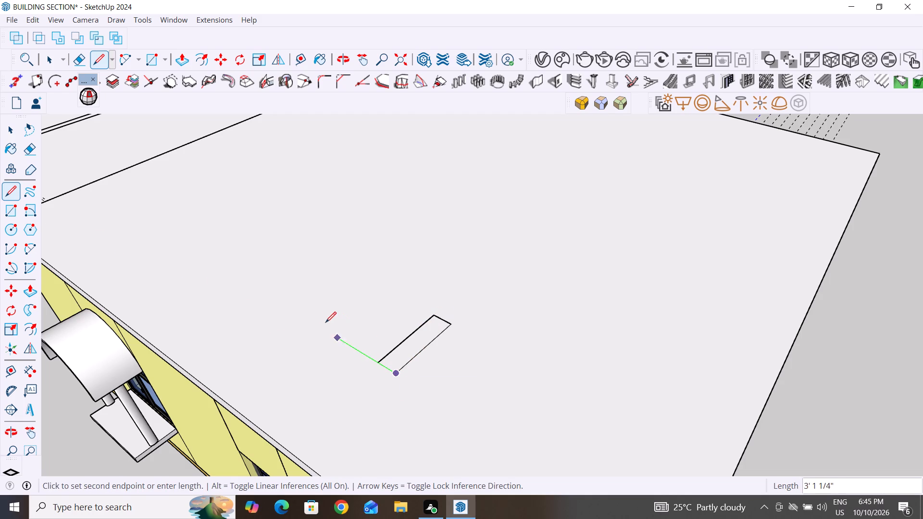
left_click(319, 319)
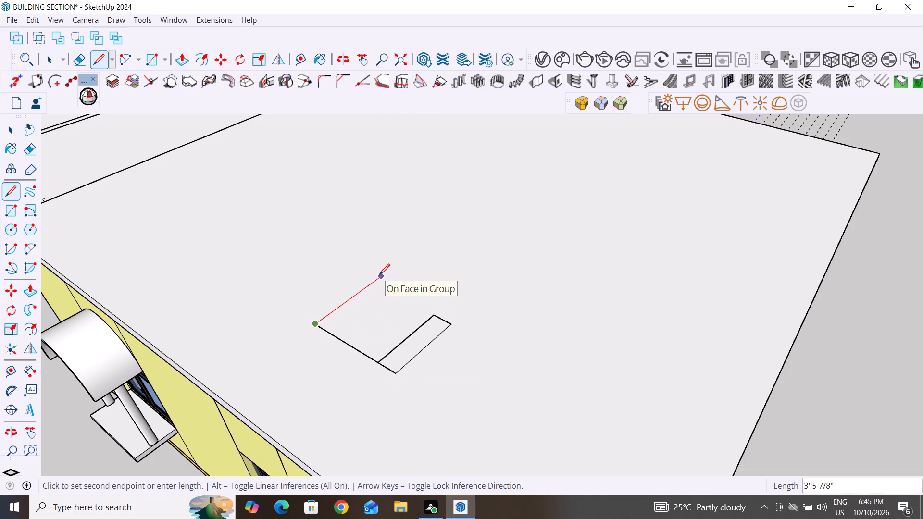
left_click(373, 279)
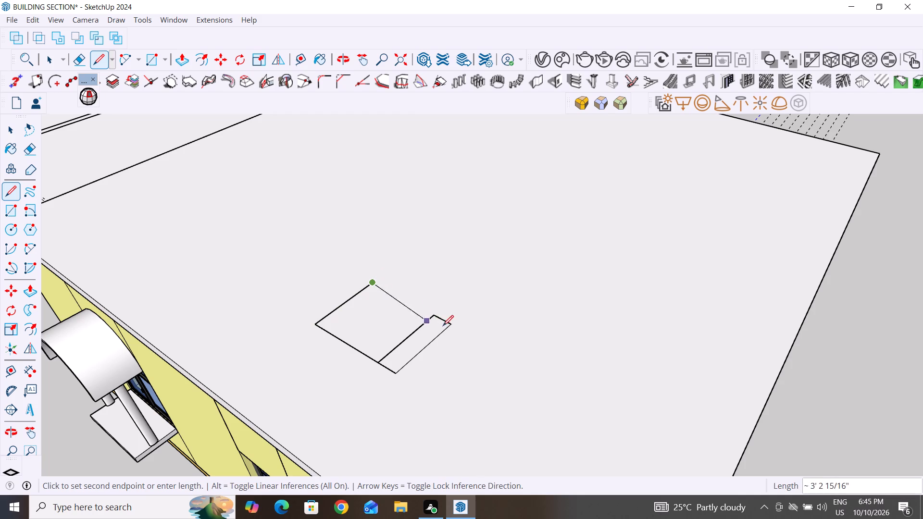
left_click(451, 326)
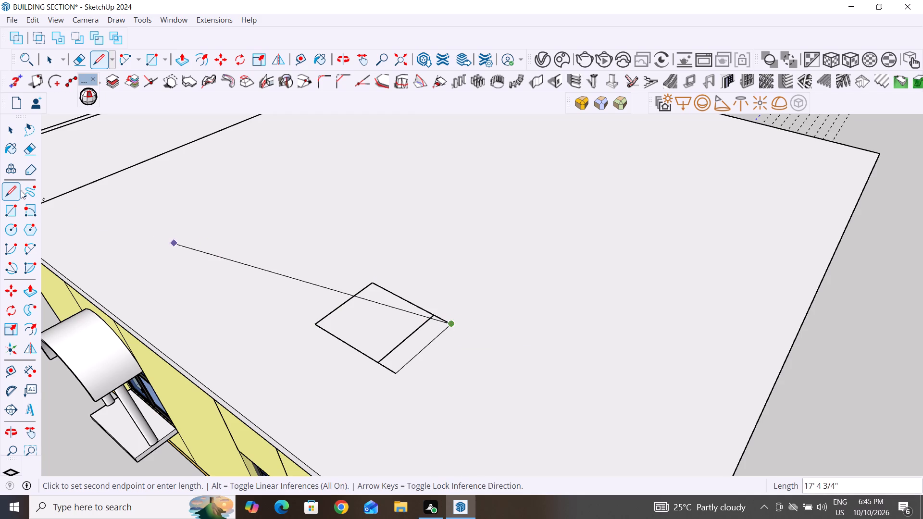
left_click(13, 129)
Delete the opening outline's closing edge and redraw it about 3' 2 3/4" long from the top step's inner corner to the outline's open end.
scroll(488, 334, "down", 5)
middle_click_drag(541, 355, 466, 413)
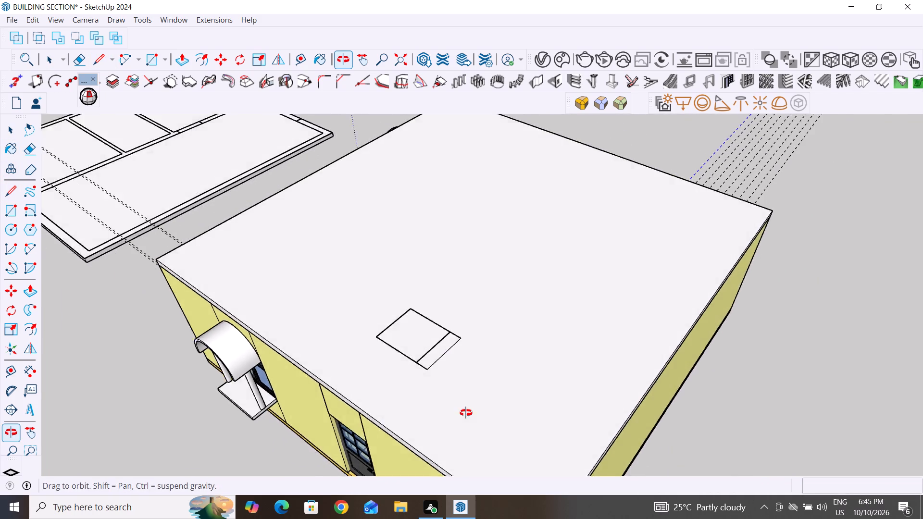
middle_click_drag(466, 413, 412, 425)
scroll(375, 347, "up", 10)
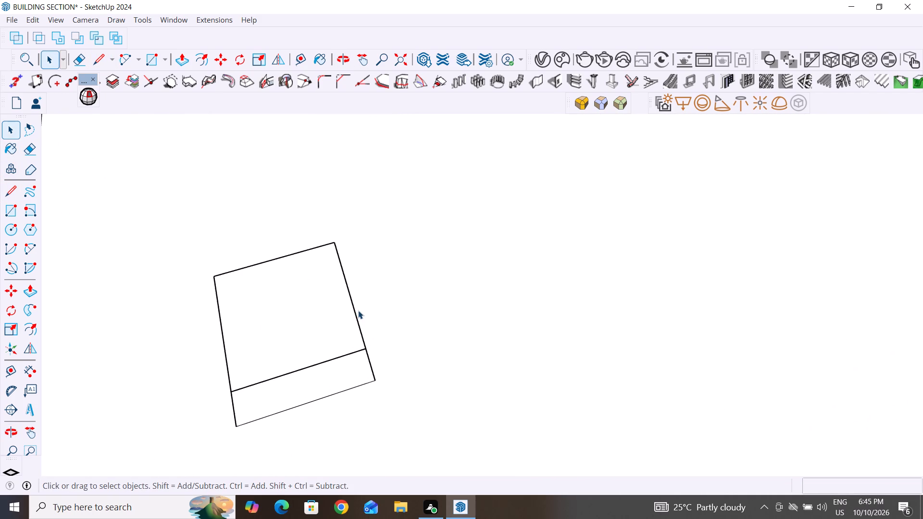
left_click(355, 308)
key("Delete")
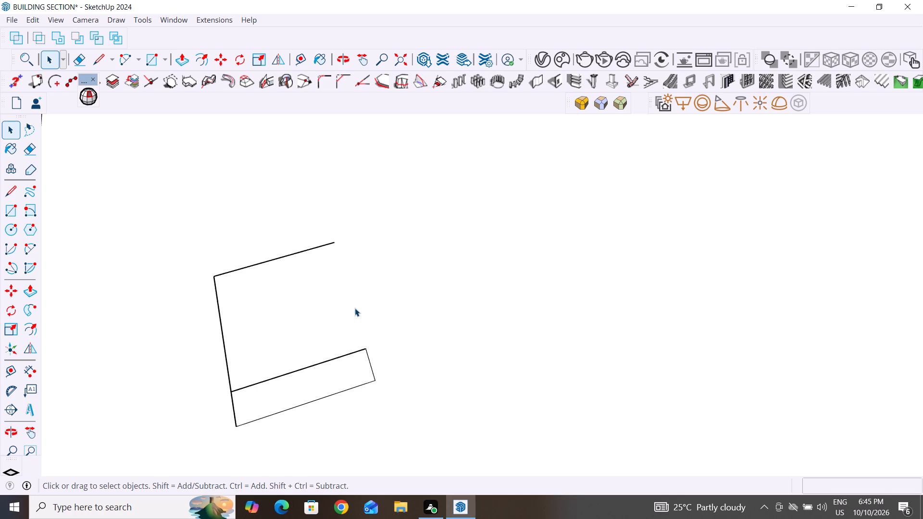
left_click(17, 191)
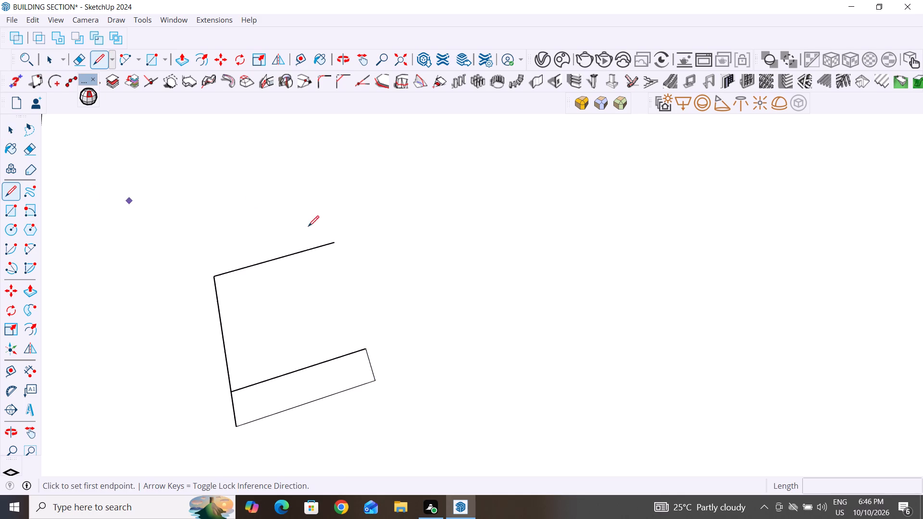
left_click(366, 347)
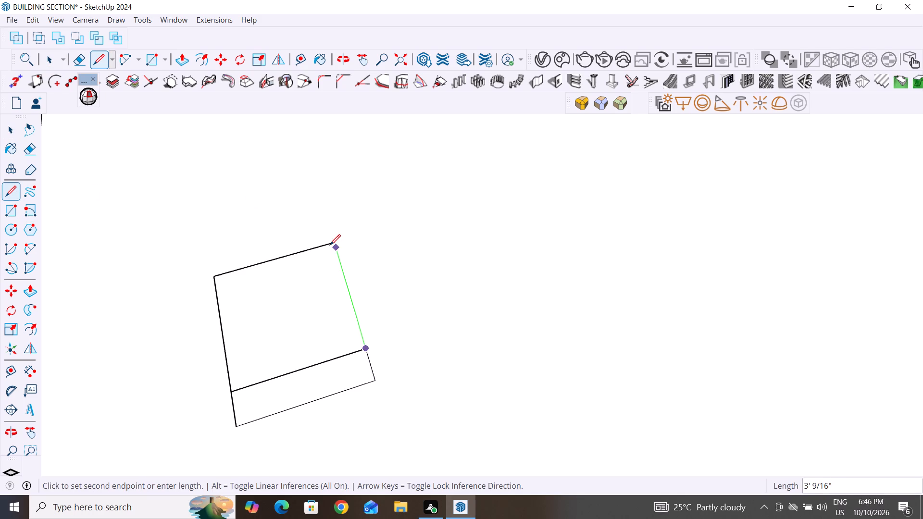
left_click(331, 241)
key("Escape")
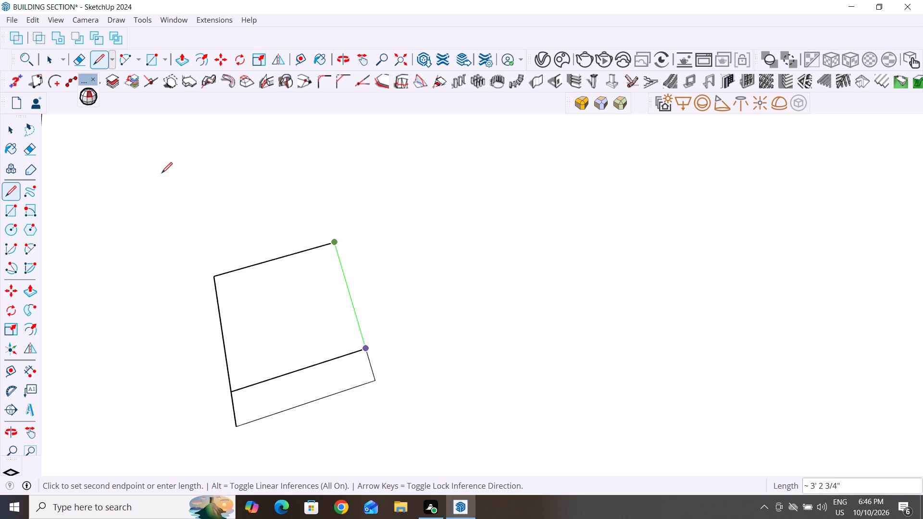
left_click(10, 128)
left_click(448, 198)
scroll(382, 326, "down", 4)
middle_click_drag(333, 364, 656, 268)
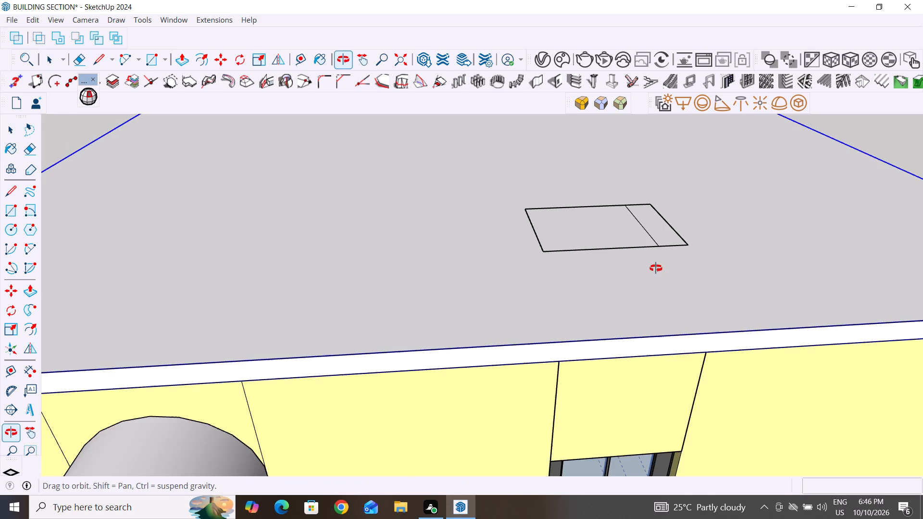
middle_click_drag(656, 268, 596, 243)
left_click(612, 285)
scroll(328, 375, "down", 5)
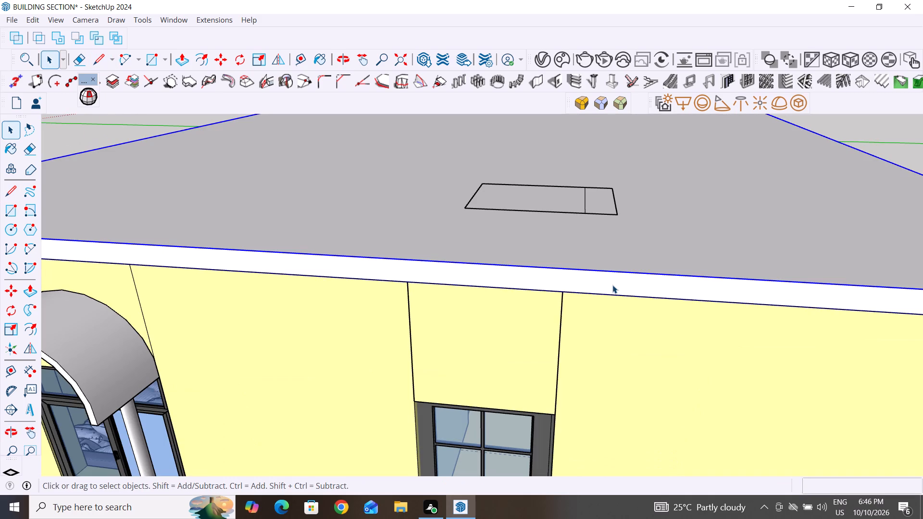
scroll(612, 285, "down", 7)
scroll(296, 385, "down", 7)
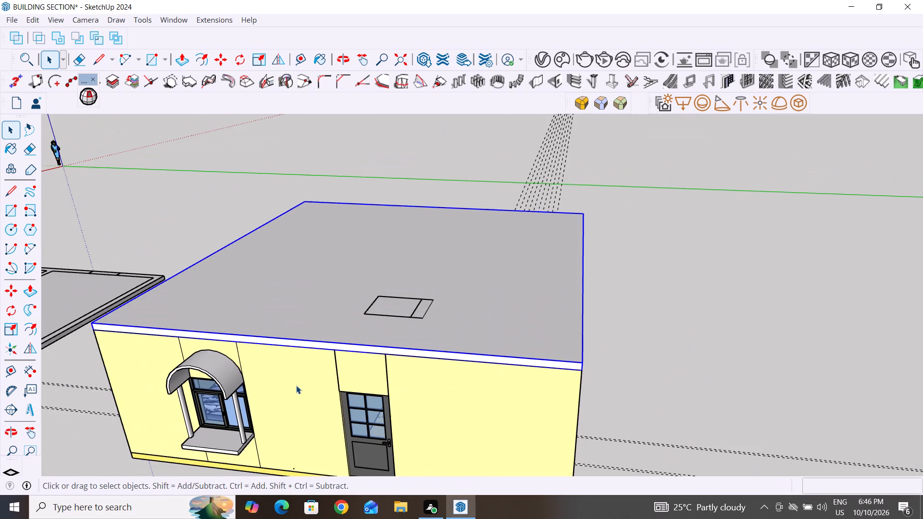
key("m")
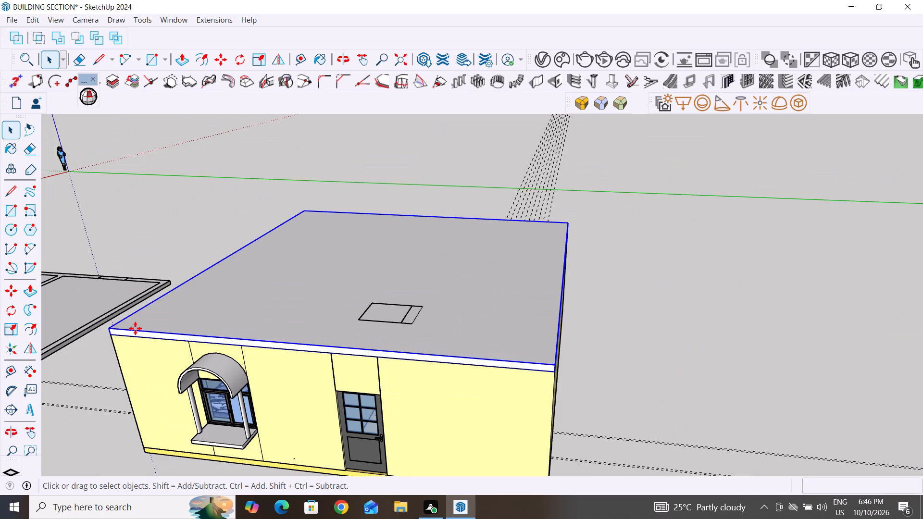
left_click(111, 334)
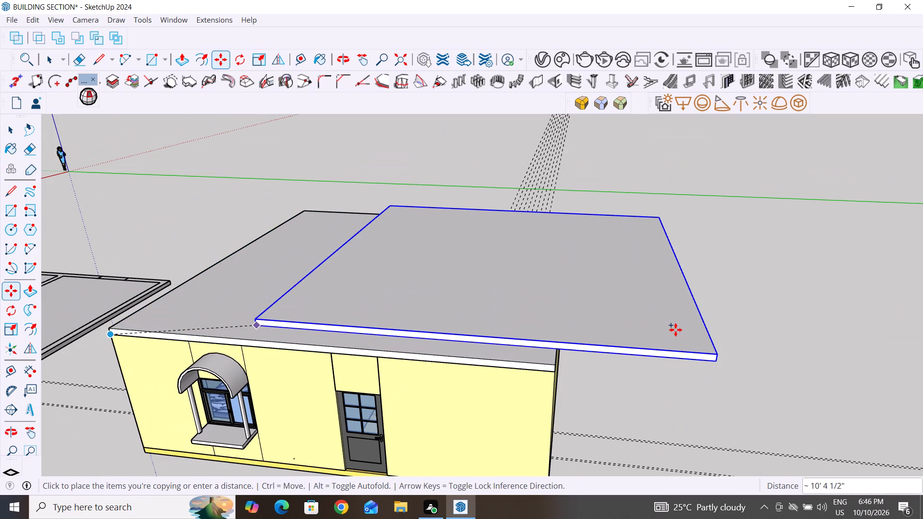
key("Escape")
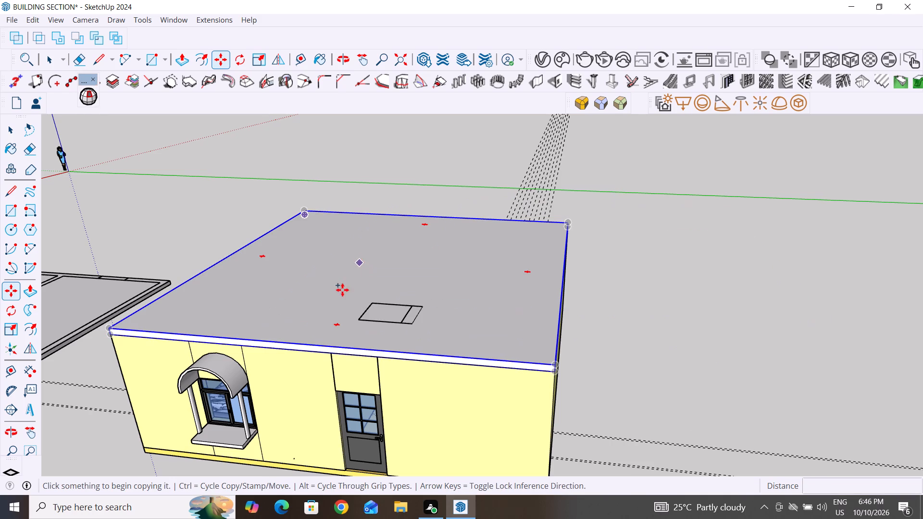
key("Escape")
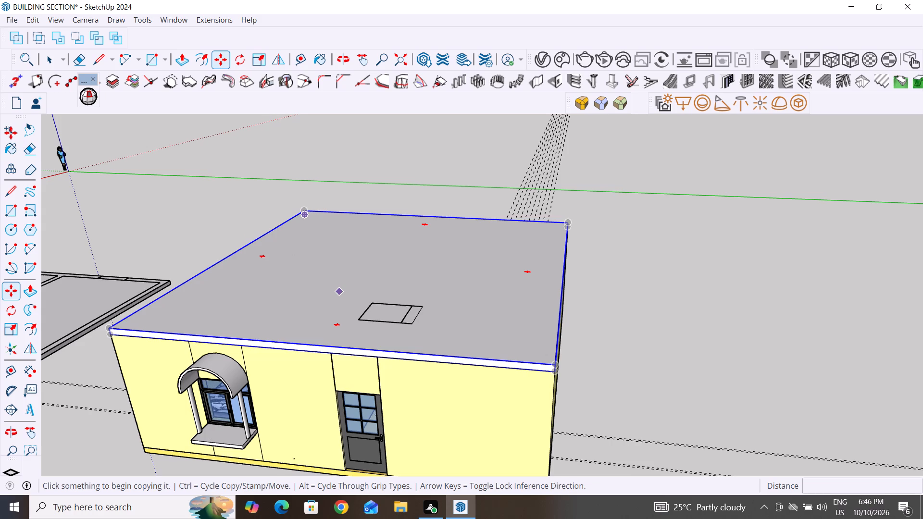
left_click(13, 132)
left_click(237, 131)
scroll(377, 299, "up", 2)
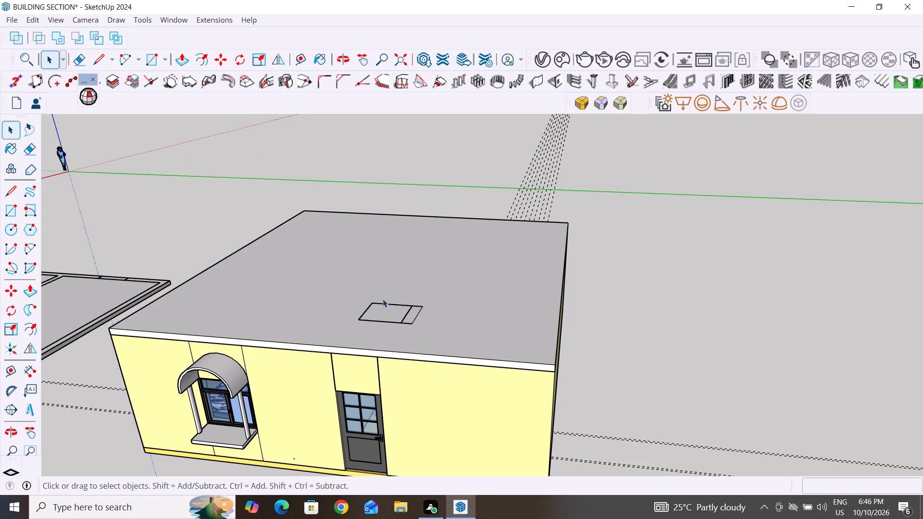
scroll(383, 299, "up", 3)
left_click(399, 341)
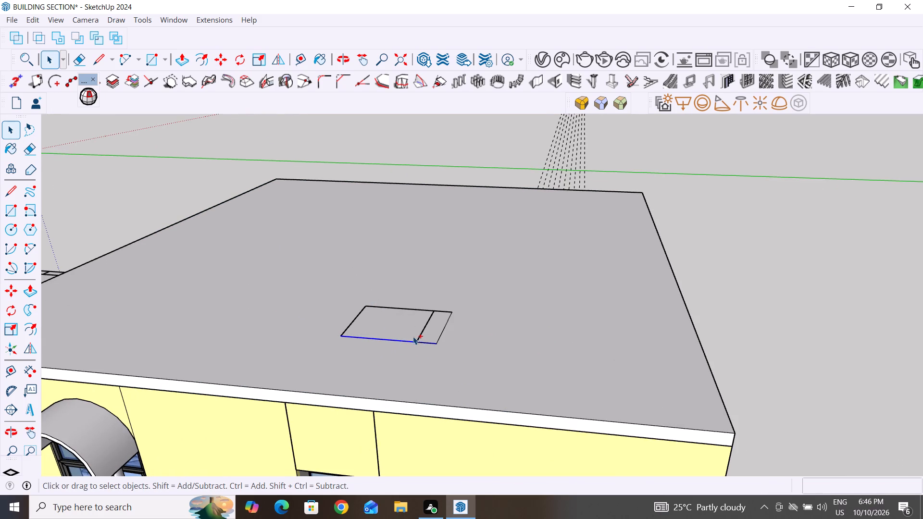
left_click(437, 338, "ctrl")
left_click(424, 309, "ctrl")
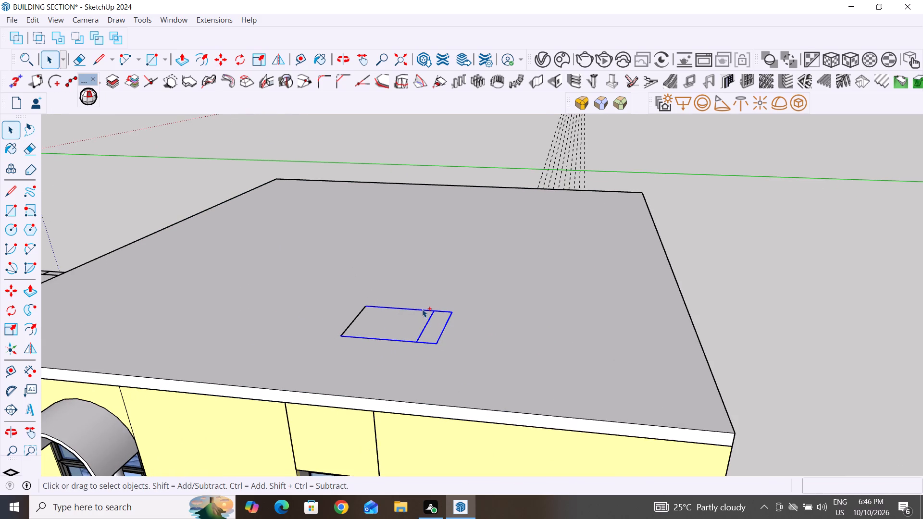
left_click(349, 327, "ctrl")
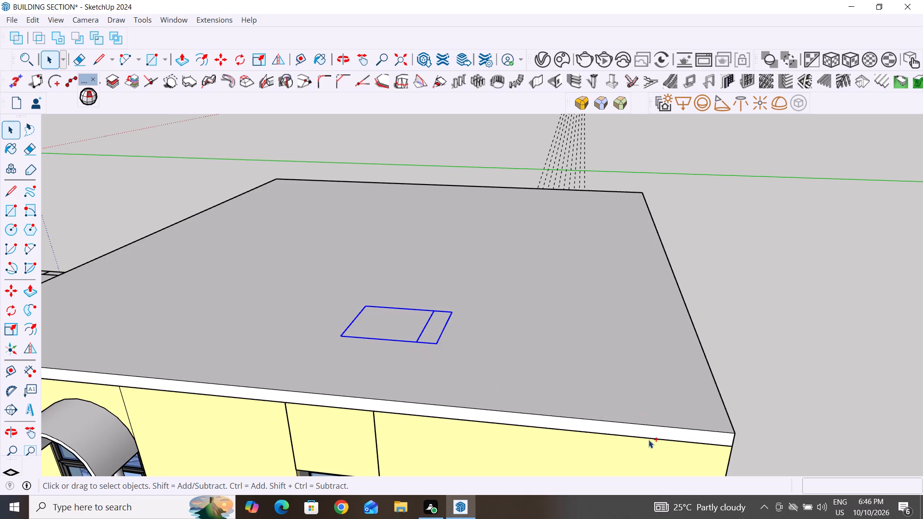
Move the roof slab together with all its stair opening outline lines about 43' 3 7/16" off the house, onto the empty area beside it.
left_click(654, 431)
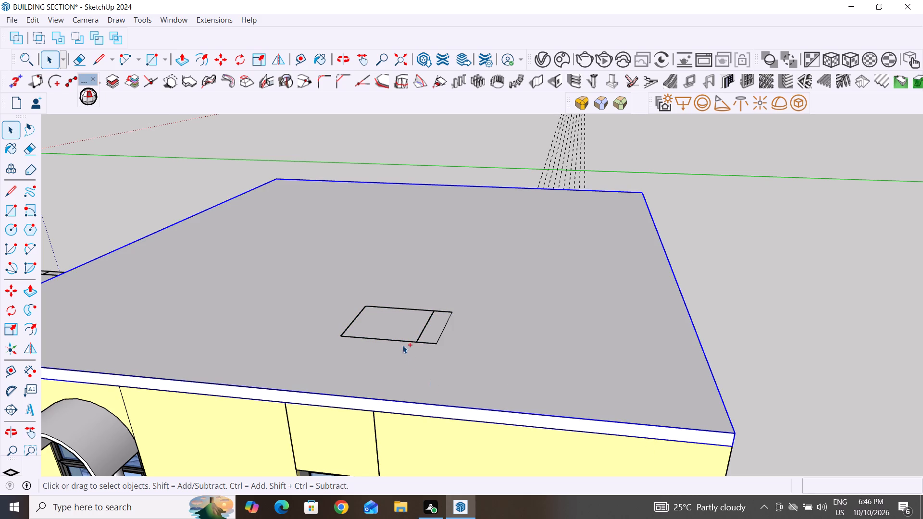
left_click(407, 340, "ctrl")
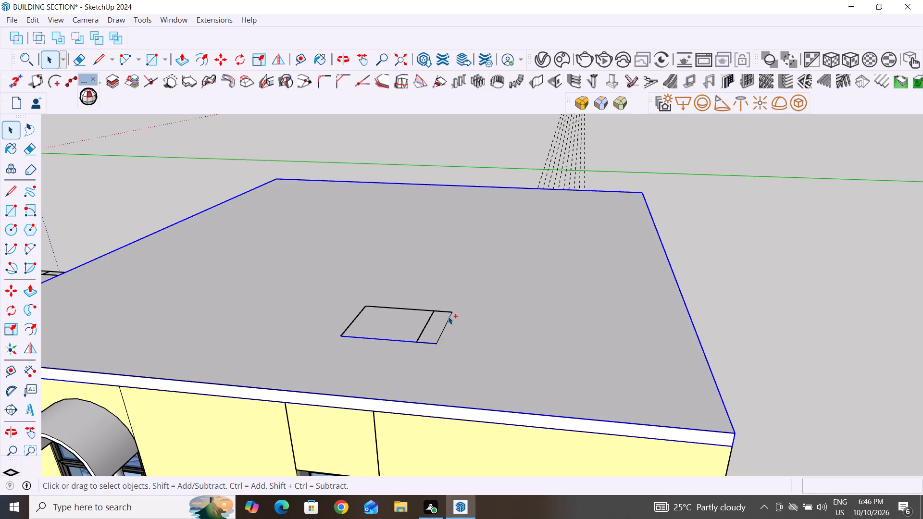
left_click(449, 316, "ctrl")
left_click(419, 308, "ctrl")
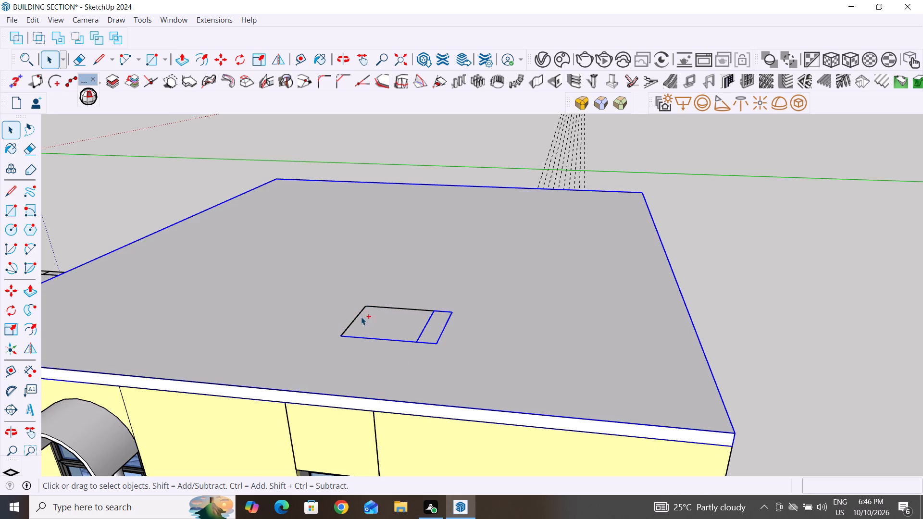
left_click(357, 317, "ctrl")
left_click(383, 304, "ctrl")
left_click(387, 307, "ctrl")
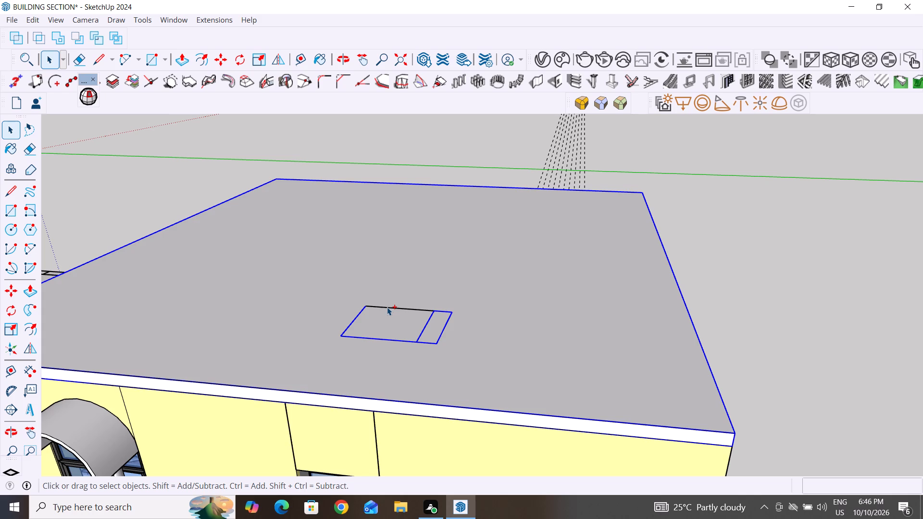
scroll(389, 307, "down", 5)
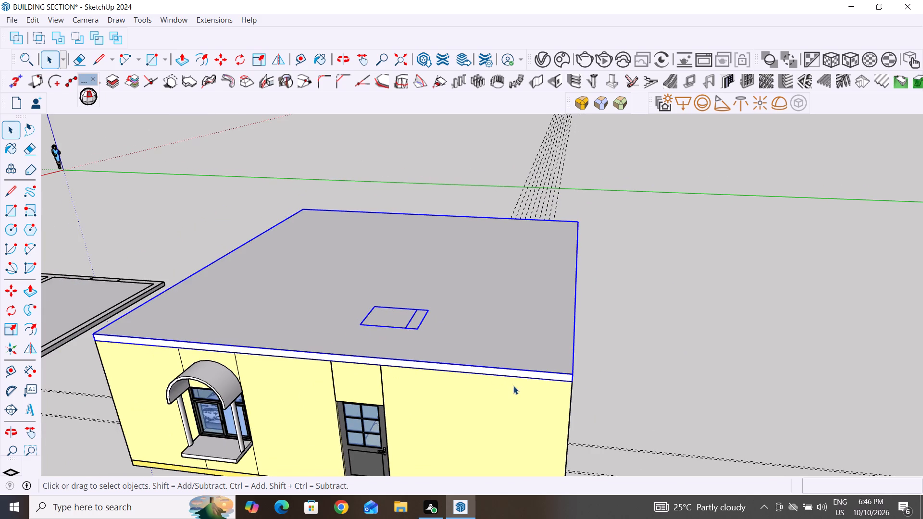
key("m")
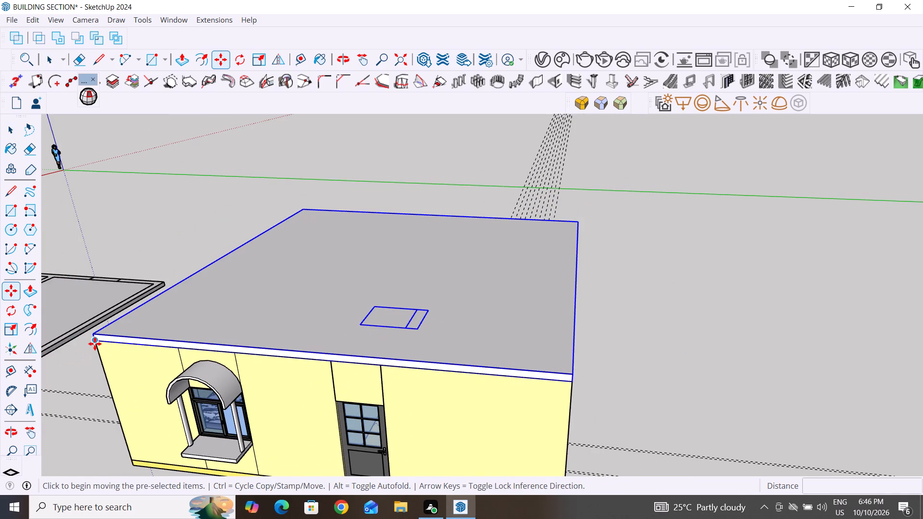
left_click(95, 344)
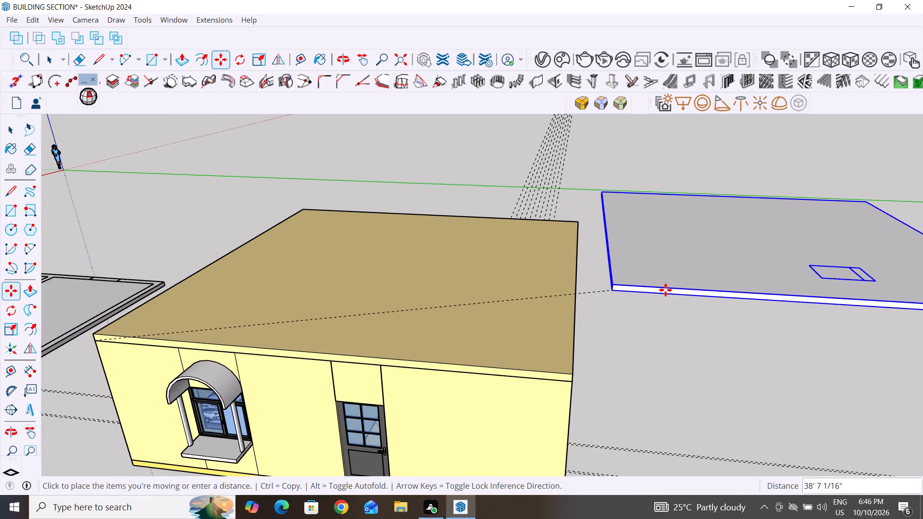
left_click(716, 315)
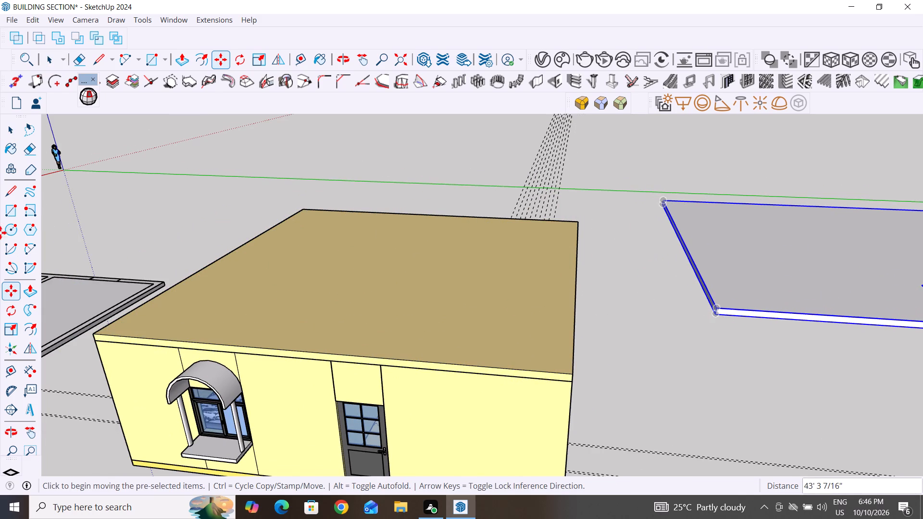
Delete the remaining slab that still covers the top of the house walls.
scroll(224, 435, "down", 3)
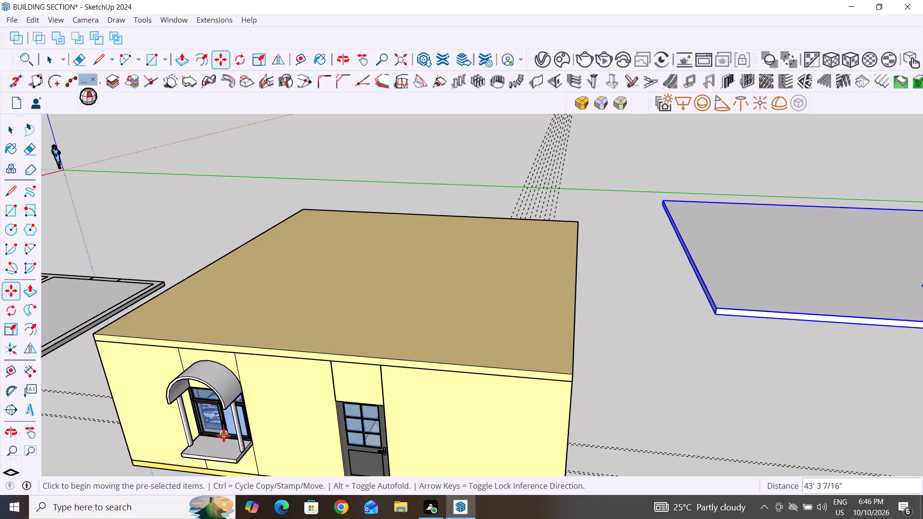
scroll(385, 259, "down", 3)
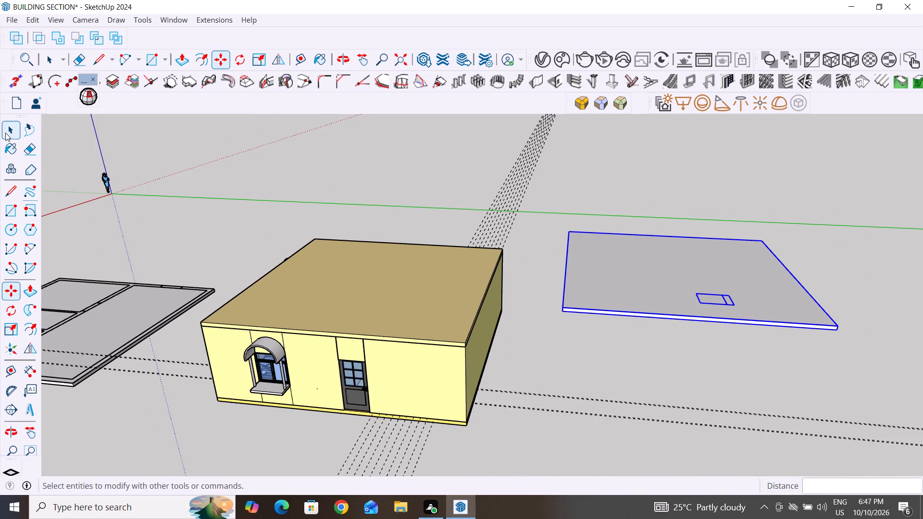
left_click(5, 133)
left_click(362, 337)
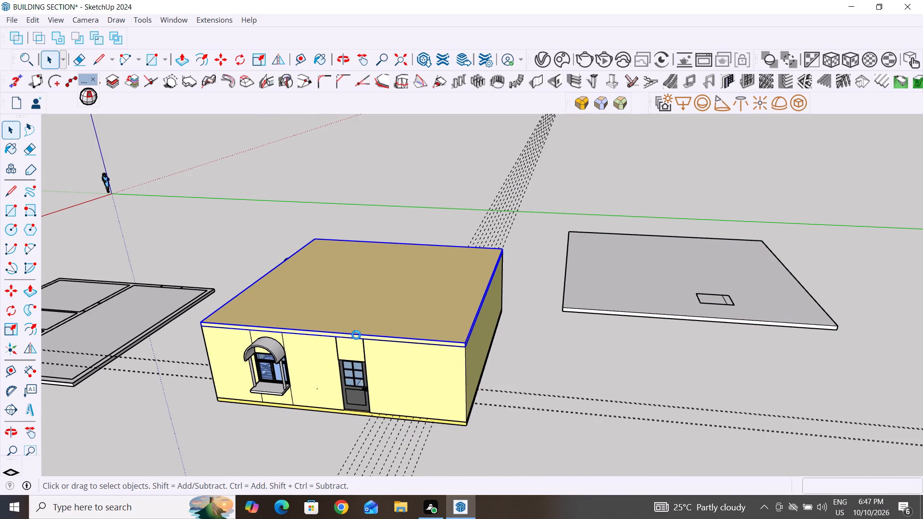
key("Delete")
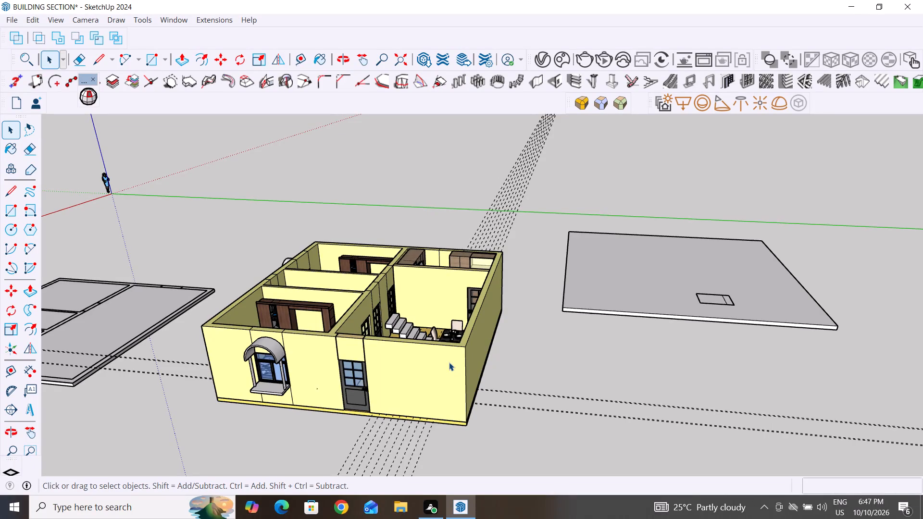
Draw a rectangle of about 3' by 4' 3/4" over the stair opening outline on the moved roof slab, corner to opposite corner.
left_click(16, 127)
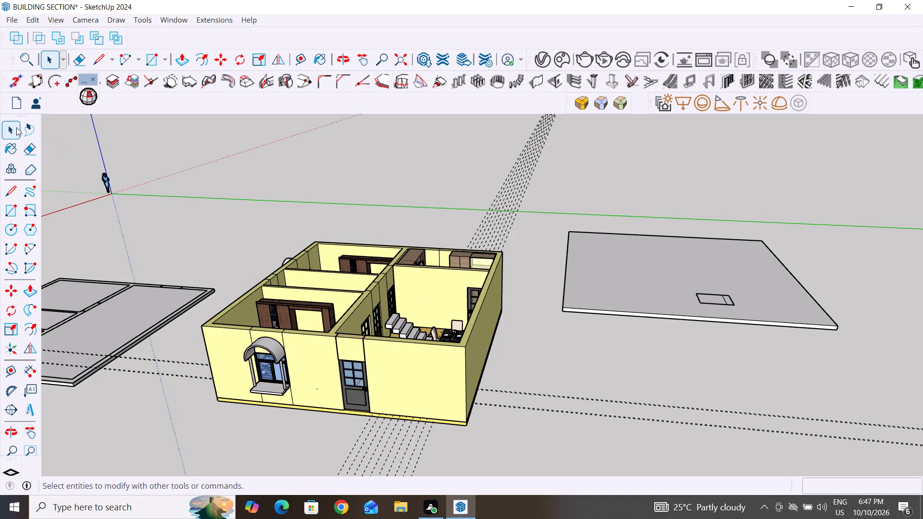
scroll(626, 298, "up", 3)
middle_click_drag(698, 330, 668, 382)
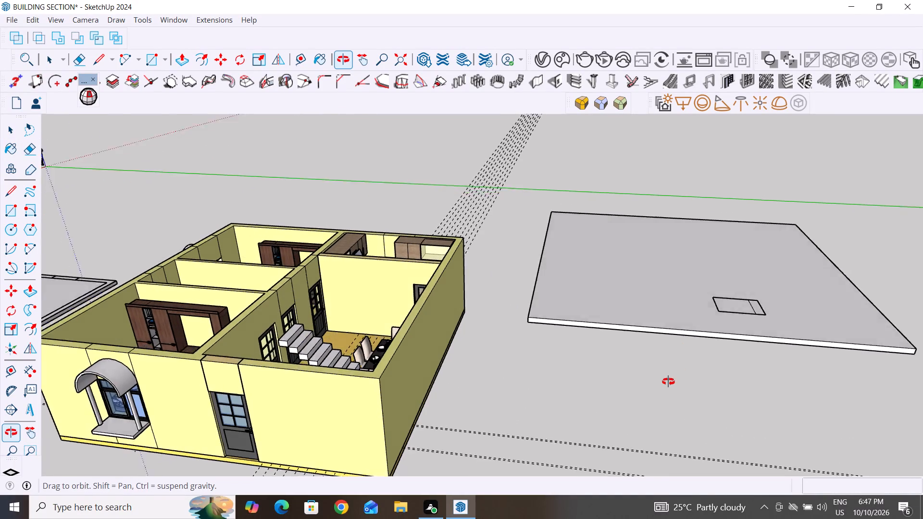
middle_click_drag(668, 382, 654, 410)
scroll(814, 391, "up", 4)
scroll(732, 371, "up", 6)
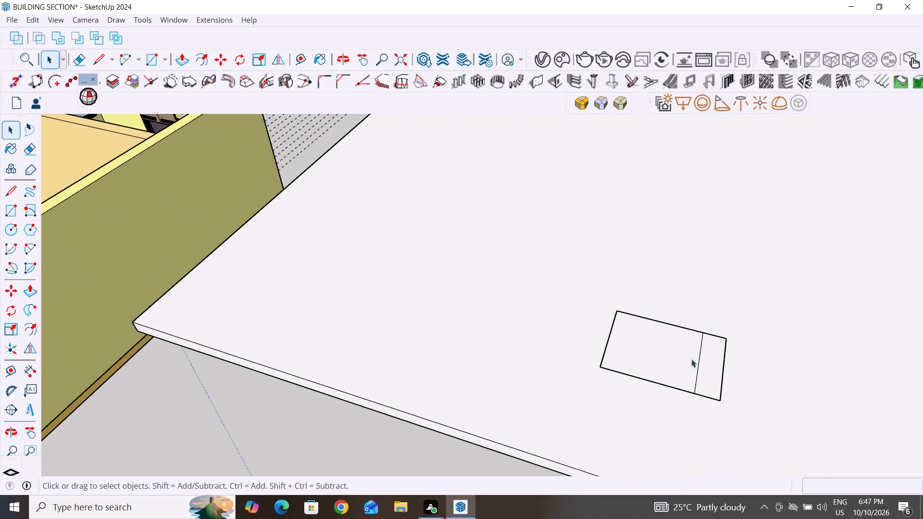
left_click(686, 354)
scroll(362, 298, "down", 5)
middle_click_drag(380, 332, 567, 247)
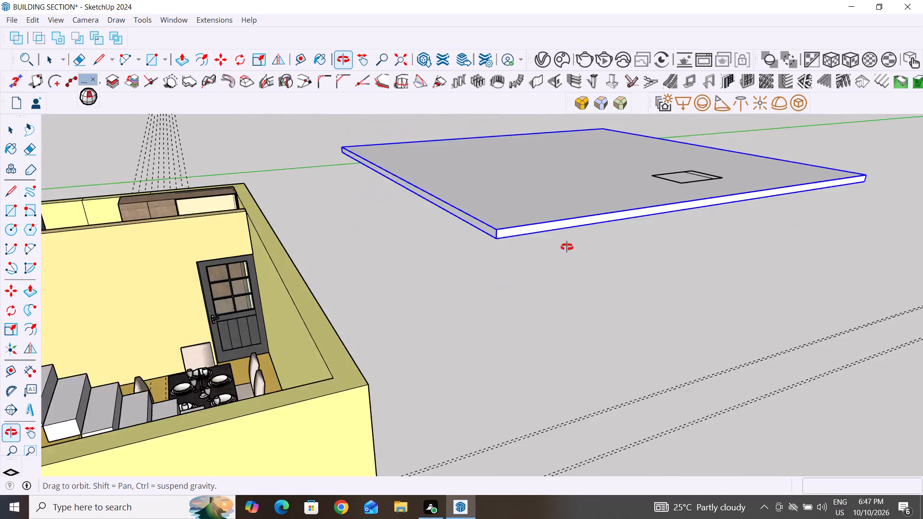
middle_click_drag(567, 247, 468, 295)
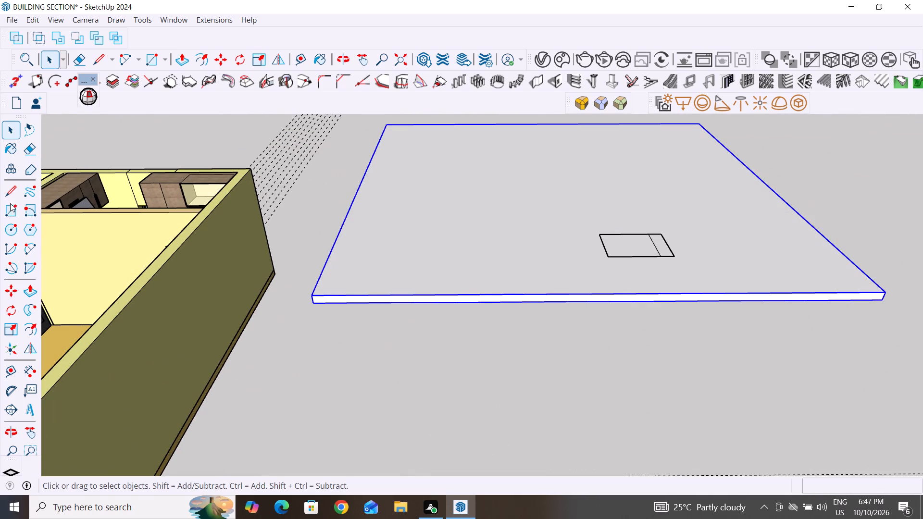
left_click(12, 210)
left_click(599, 232)
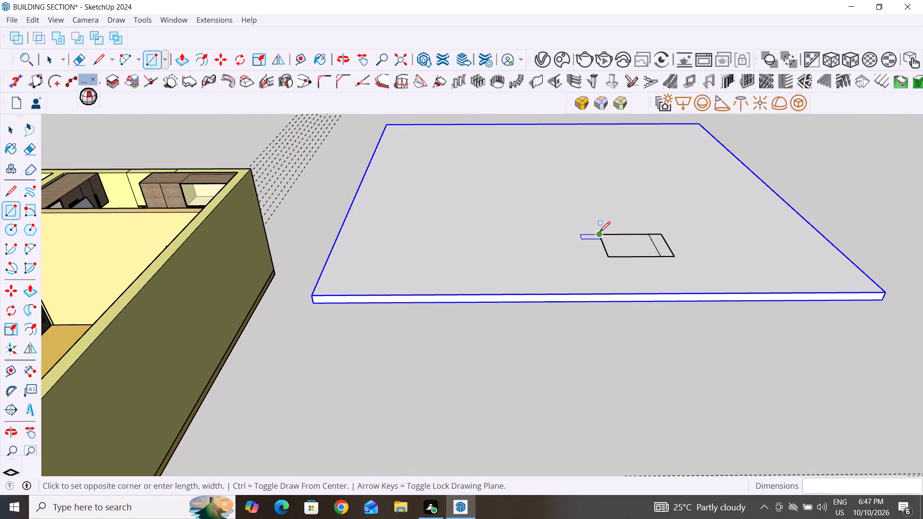
left_click(673, 255)
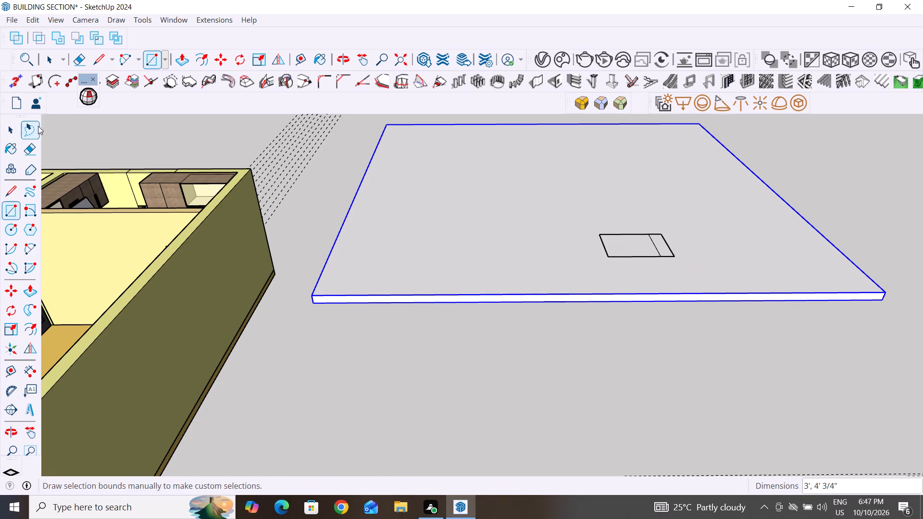
left_click(5, 126)
Push/Pull the stair opening rectangle upward about 5' 5 7/8" into a box.
left_click(181, 58)
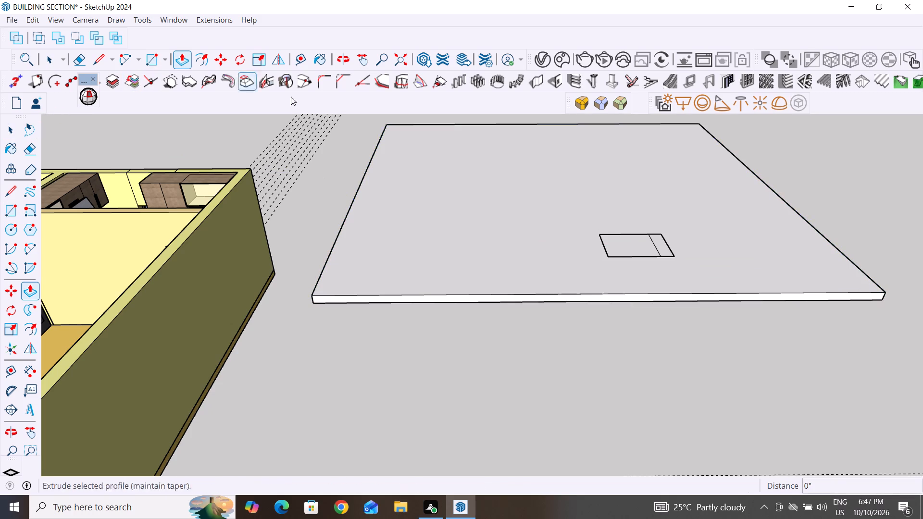
left_click(636, 244)
left_click(651, 161)
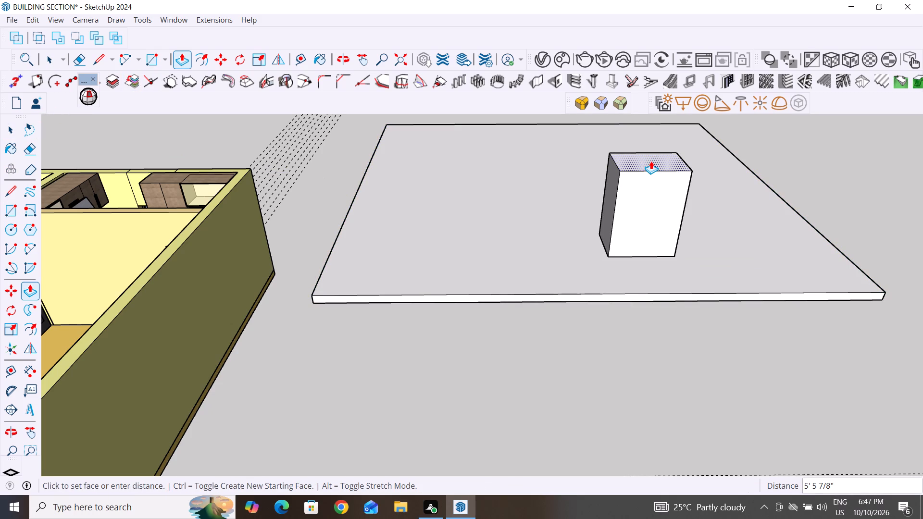
Select all the connected geometry of the box on the roof slab and make it a group.
left_click(9, 130)
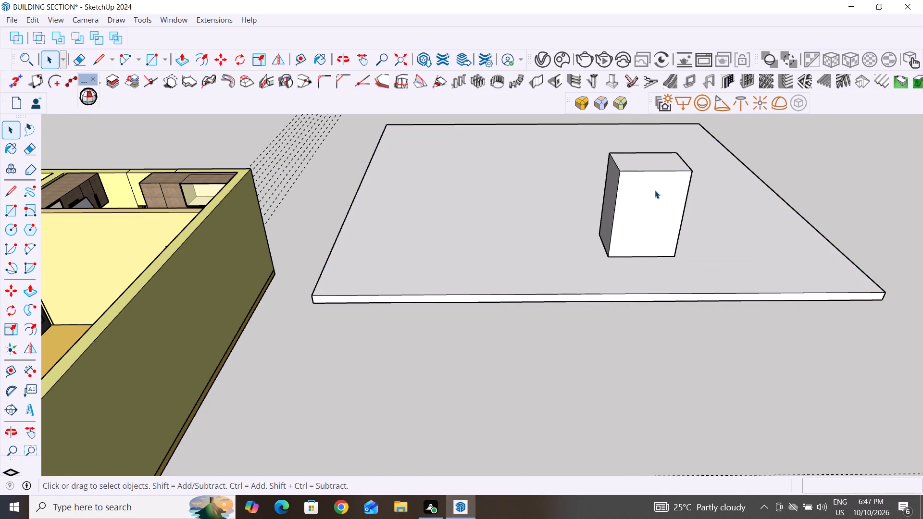
triple_click(655, 190)
left_click(655, 190)
right_click(655, 190)
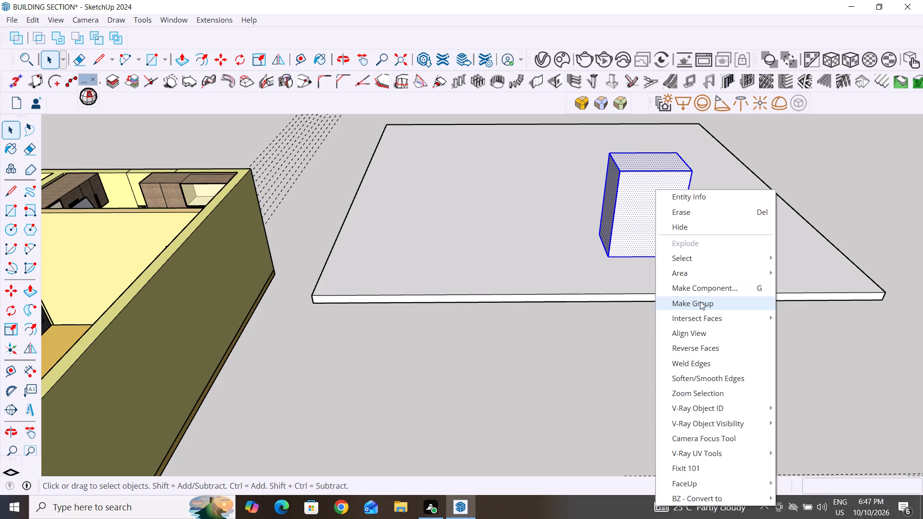
left_click(702, 306)
Move the box group straight down so that it passes through the roof slab.
key("m")
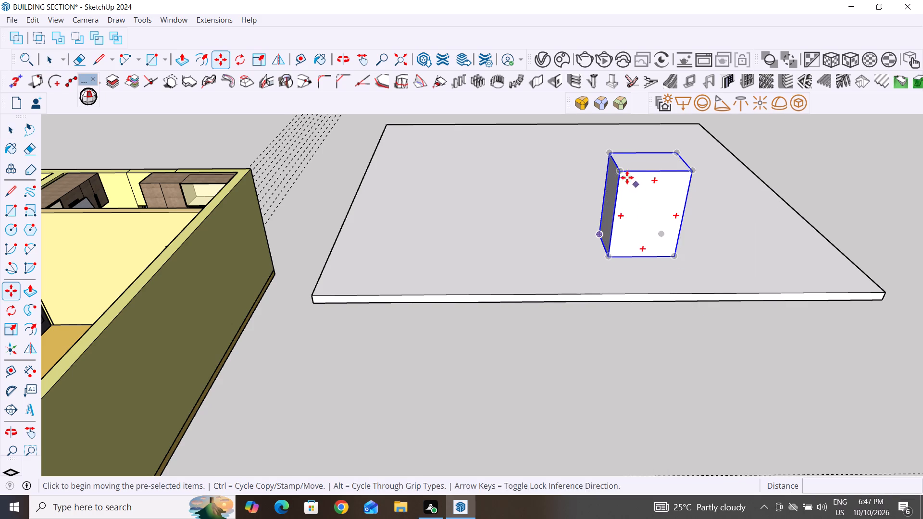
left_click(619, 168)
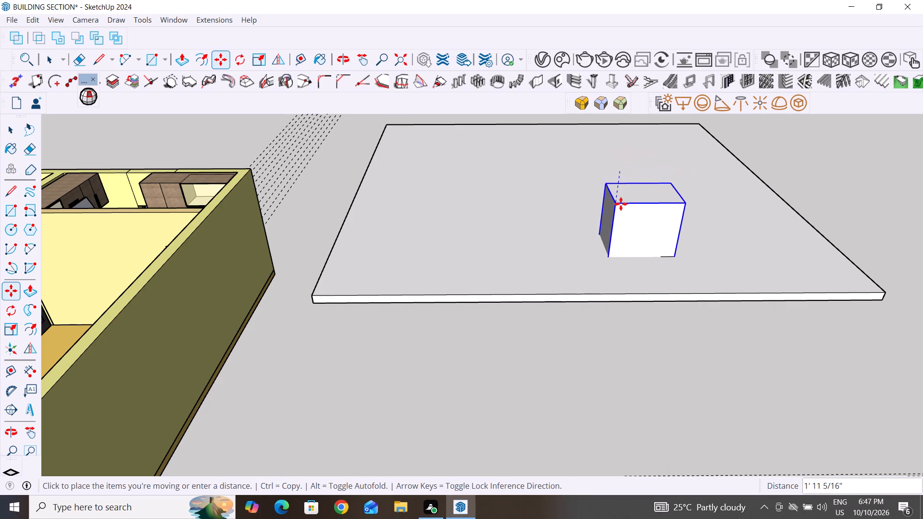
left_click(621, 215)
left_click(8, 133)
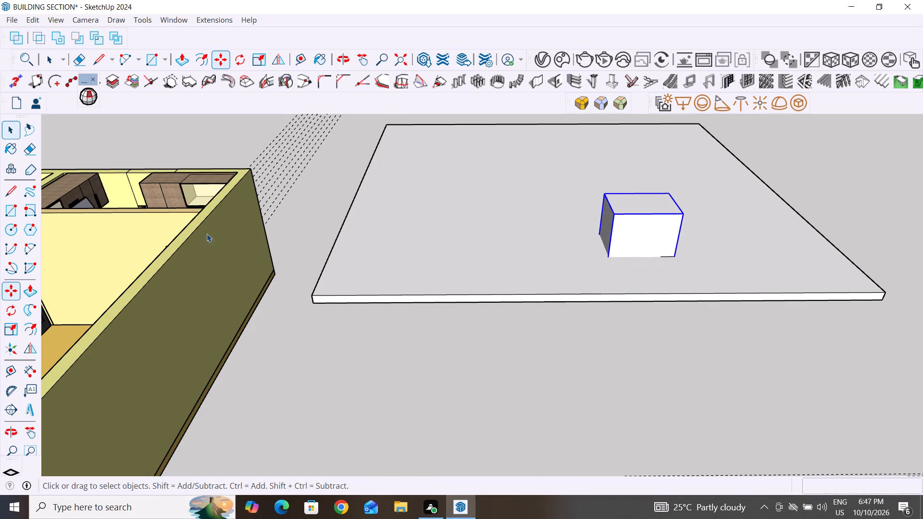
Subtract the box group from the roof slab with the solid Subtract tool to cut the stair opening.
left_click(524, 416)
left_click(633, 240)
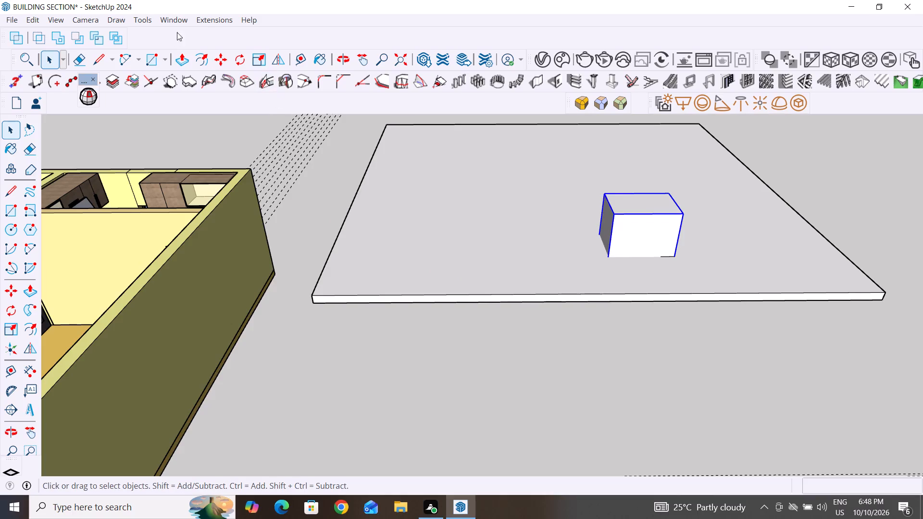
left_click(207, 20)
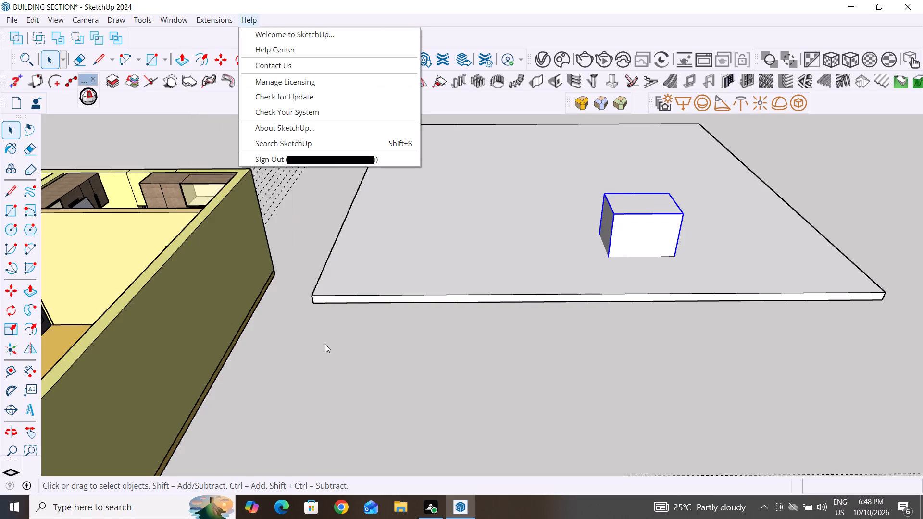
left_click(333, 360)
left_click(656, 237)
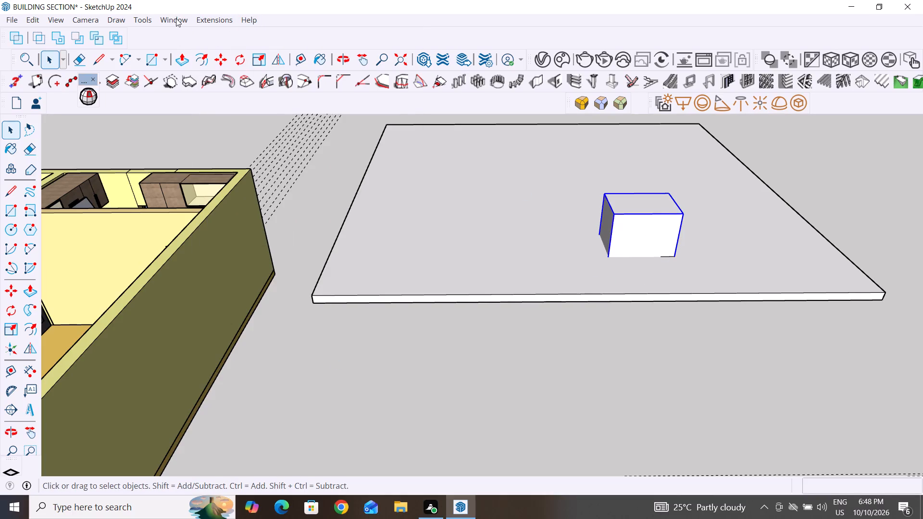
left_click(75, 39)
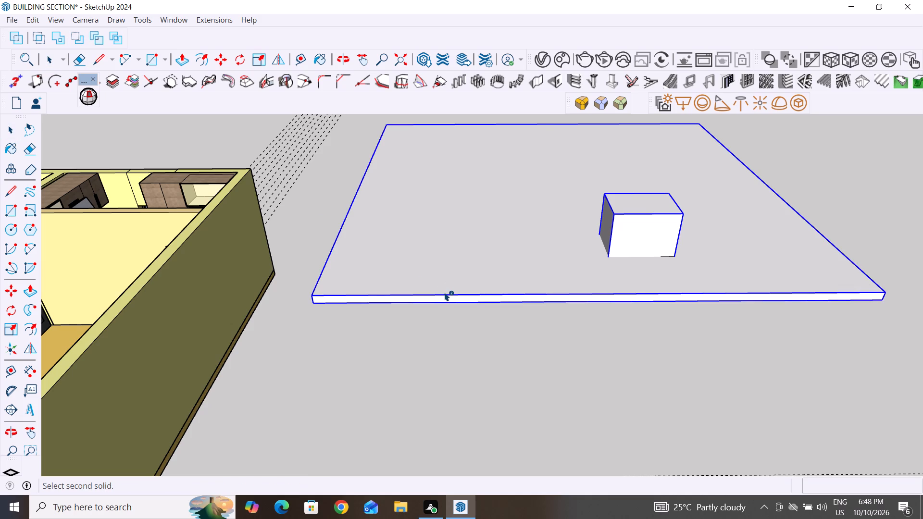
left_click(445, 293)
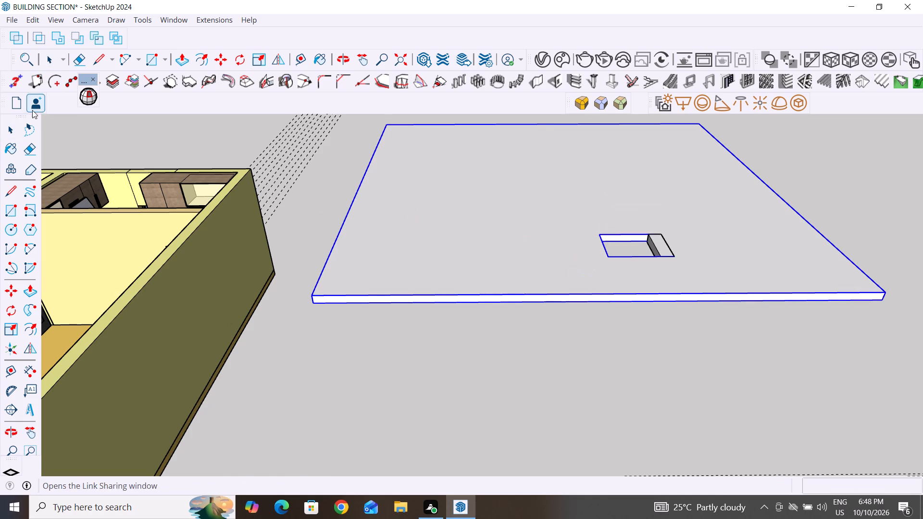
Examine the stair opening cut in the roof slab from above and from underneath.
left_click(14, 128)
middle_click_drag(698, 346, 633, 464)
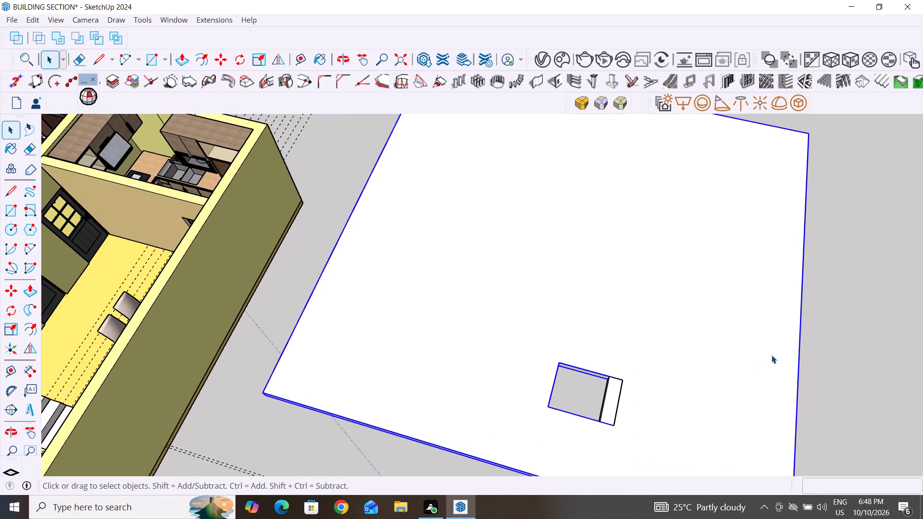
scroll(772, 355, "down", 4)
middle_click_drag(528, 307, 575, 378)
middle_click_drag(581, 378, 683, 383)
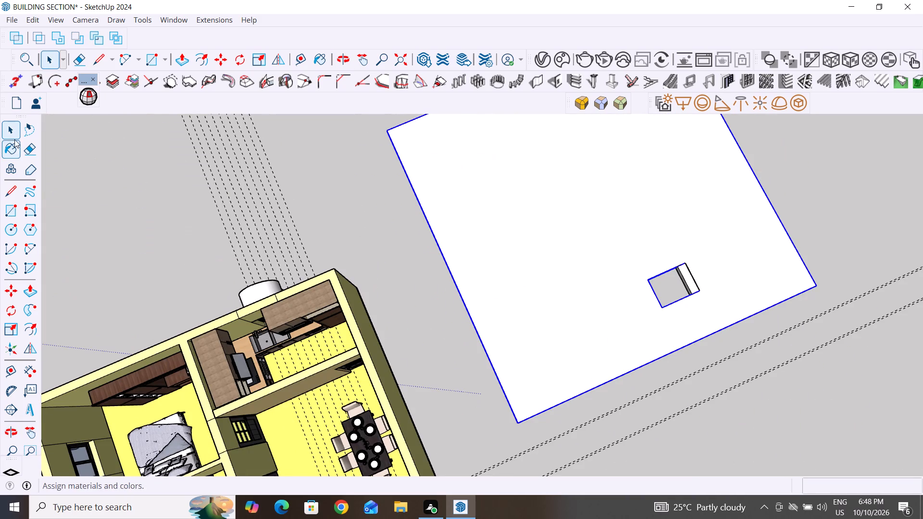
scroll(809, 396, "up", 3)
middle_click_drag(809, 396, 655, 143)
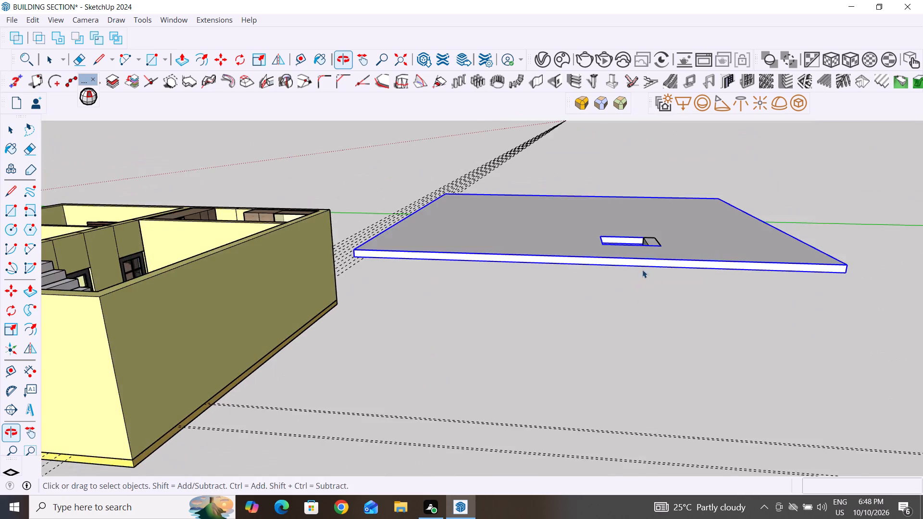
middle_click_drag(656, 265, 616, 108)
scroll(620, 153, "up", 2)
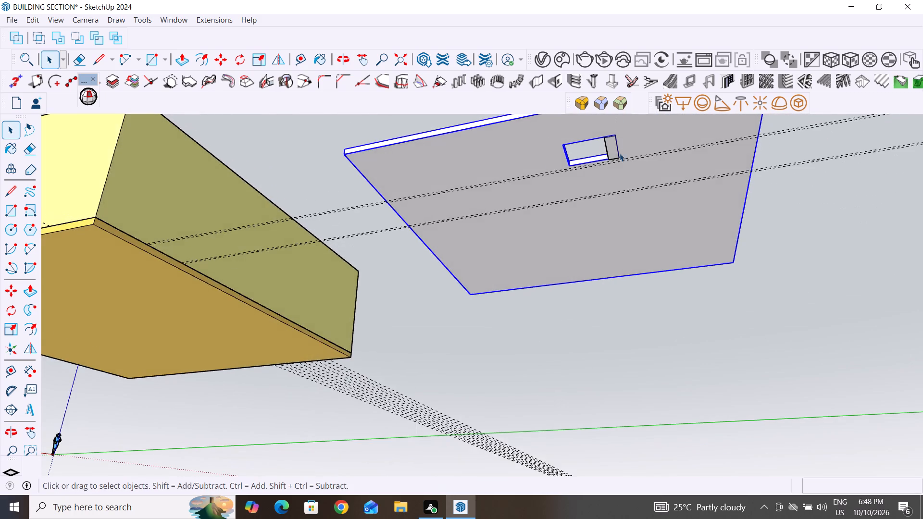
Delete the unwanted face at the end of the roof slab's stair opening.
scroll(620, 153, "up", 2)
left_click(597, 139)
left_click(604, 139)
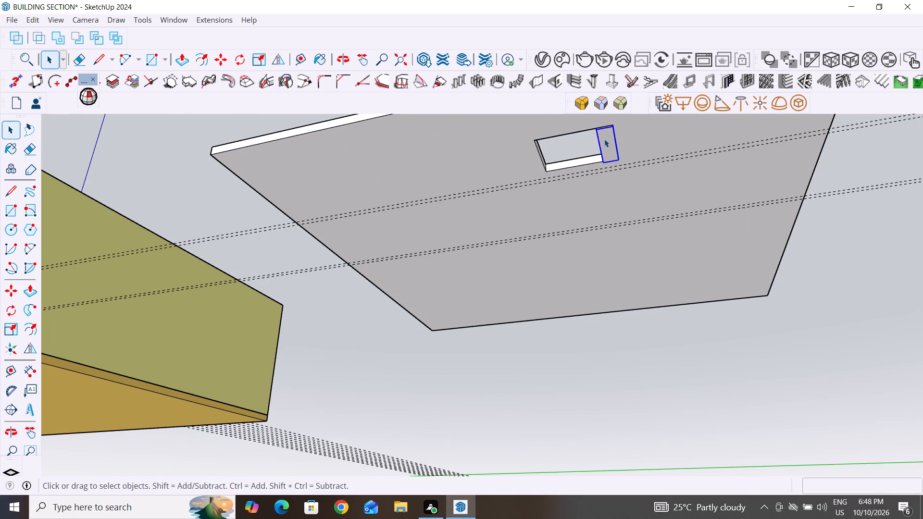
key("Delete")
Move the roof slab by its lower front corner onto the matching top corner of the house walls.
scroll(665, 257, "down", 5)
middle_click_drag(672, 243, 706, 488)
scroll(716, 262, "down", 3)
left_click(770, 379)
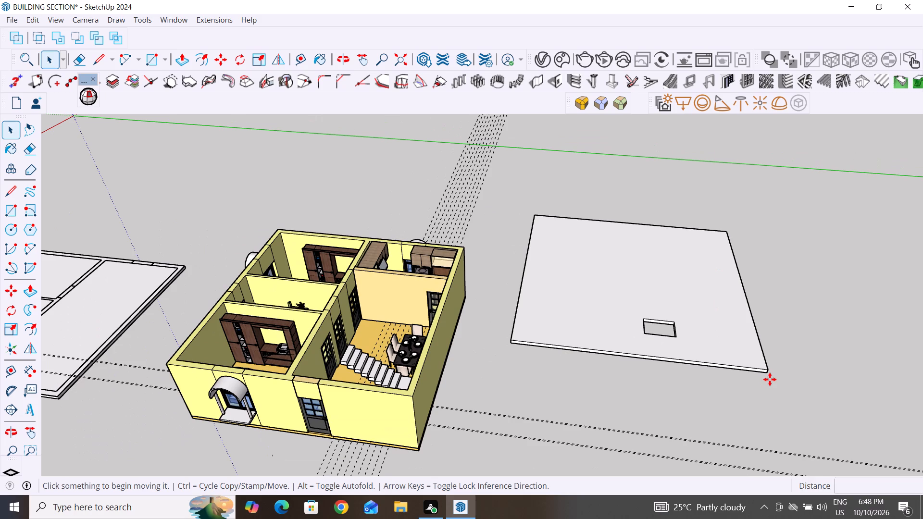
key("m")
left_click(767, 373)
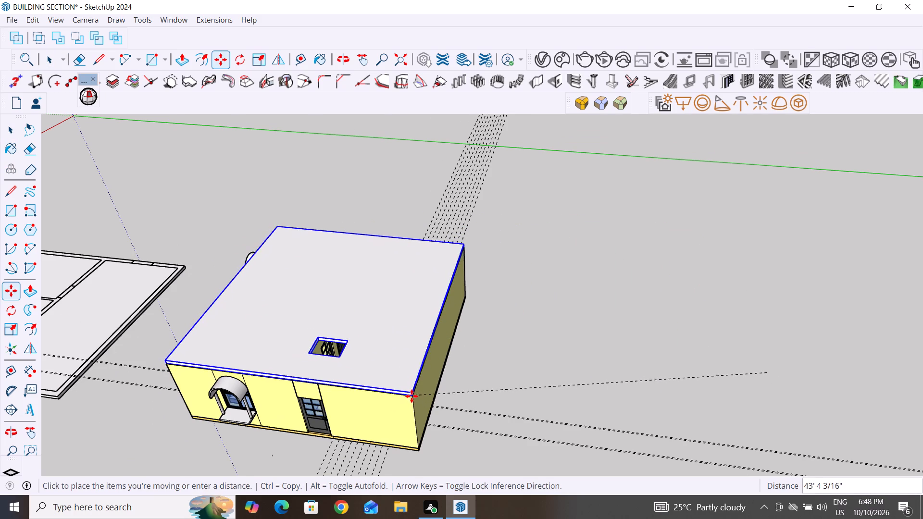
scroll(412, 397, "up", 20)
scroll(412, 397, "up", 1)
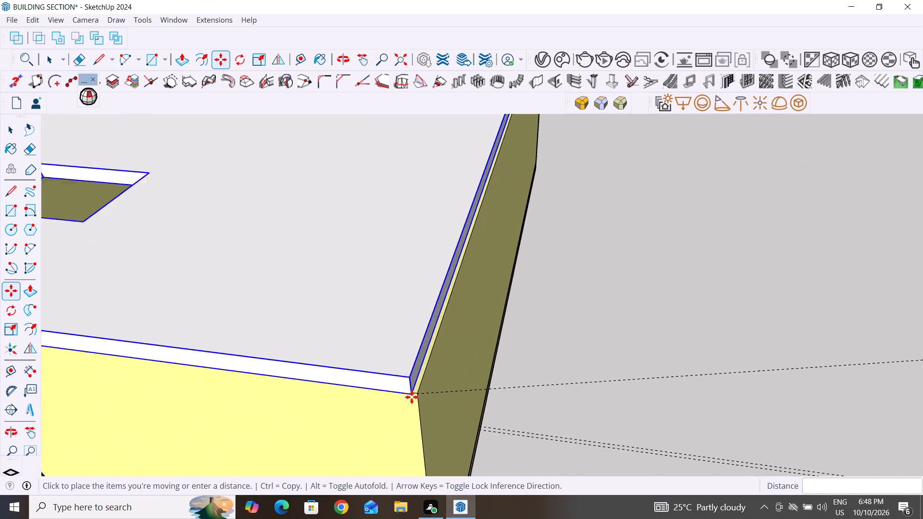
scroll(412, 397, "up", 7)
left_click(426, 389)
scroll(657, 399, "down", 2)
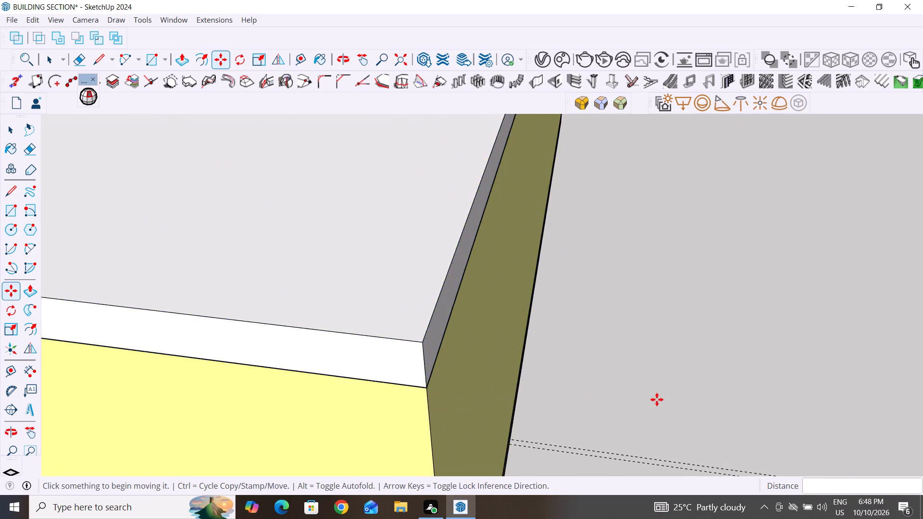
scroll(657, 399, "down", 11)
left_click(7, 127)
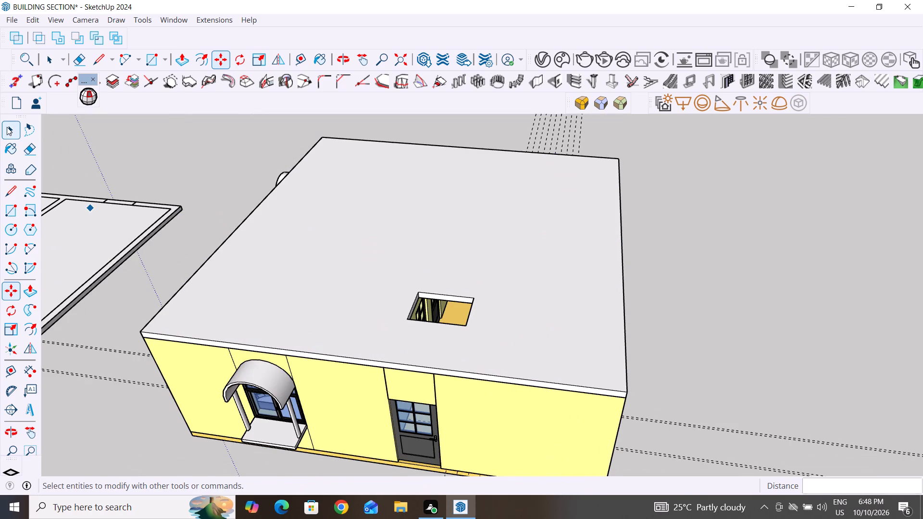
Open the roof slab for editing and Push/Pull the stair opening's side face farthest from the dining room's outer wall outward about 10 1/4".
scroll(780, 225, "up", 4)
scroll(787, 257, "down", 2)
middle_click_drag(789, 261, 775, 299)
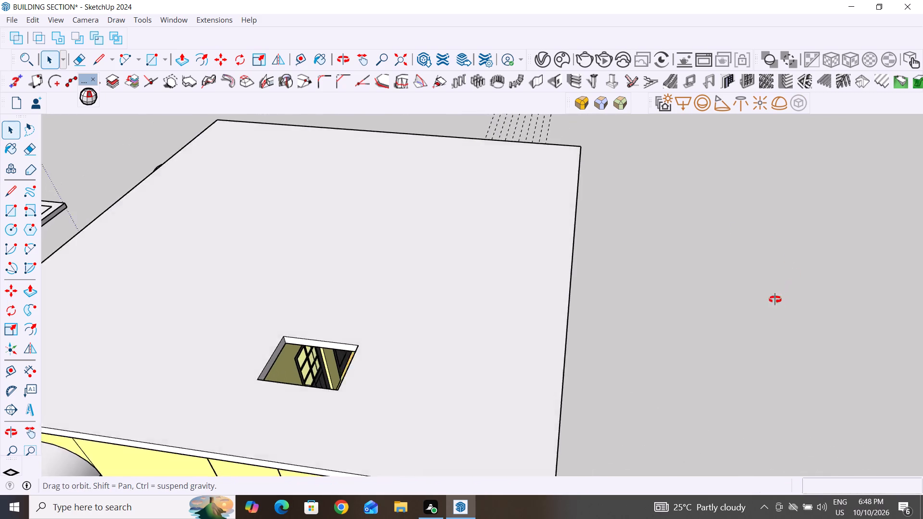
middle_click_drag(775, 299, 691, 322)
scroll(691, 322, "down", 5)
scroll(431, 318, "up", 4)
middle_click_drag(477, 294, 398, 261)
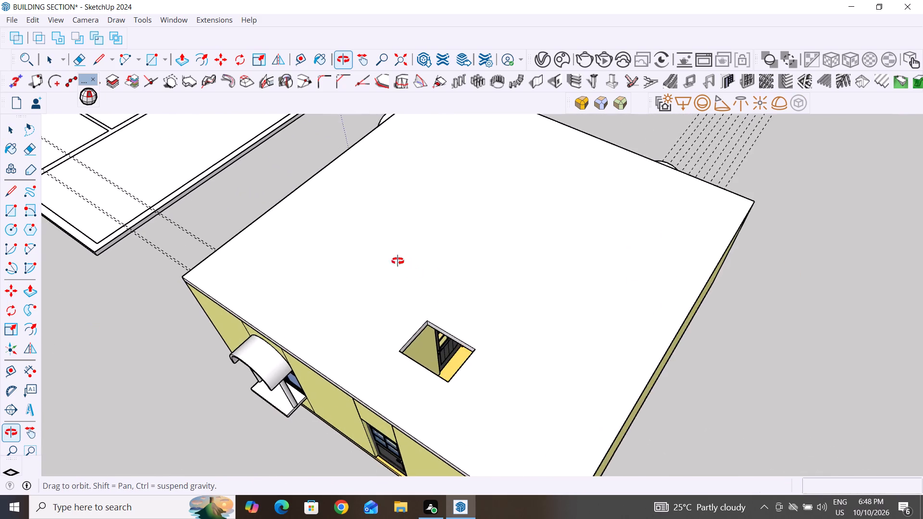
middle_click_drag(398, 261, 331, 185)
scroll(353, 195, "up", 5)
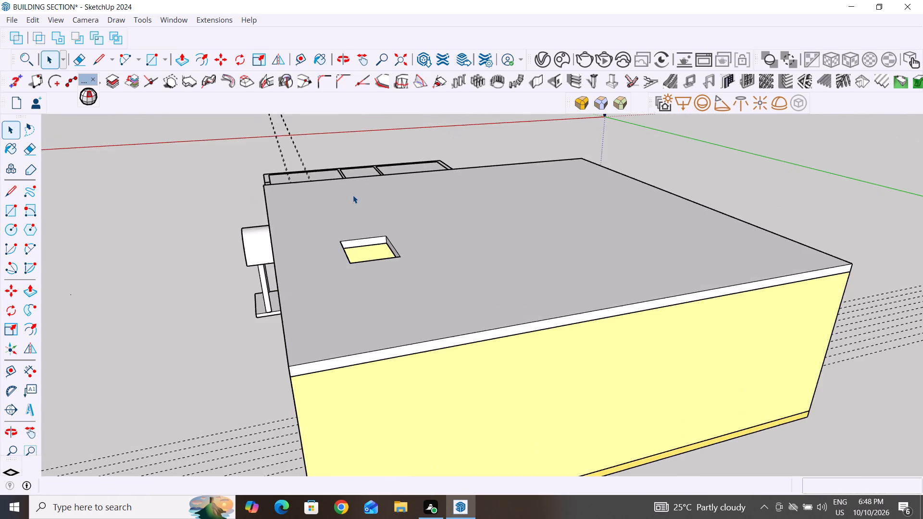
scroll(353, 195, "up", 4)
left_click(389, 328)
left_click(397, 327)
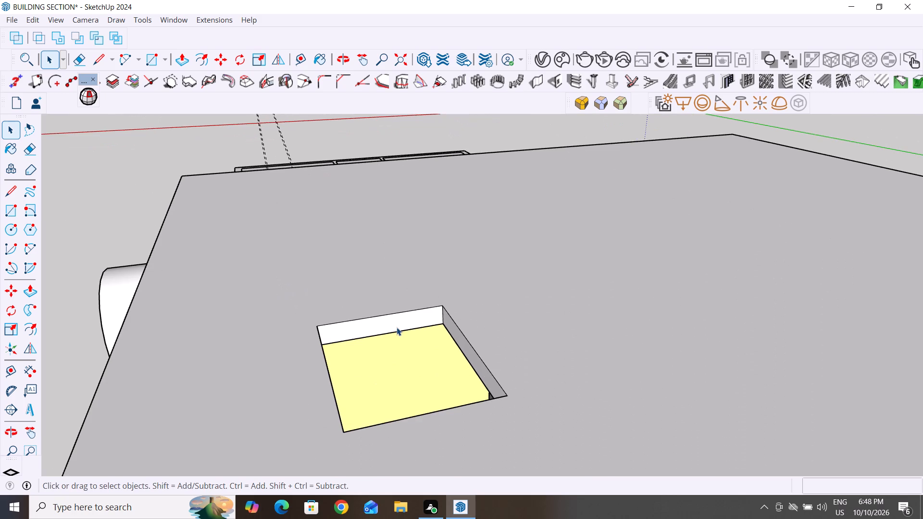
triple_click(406, 321)
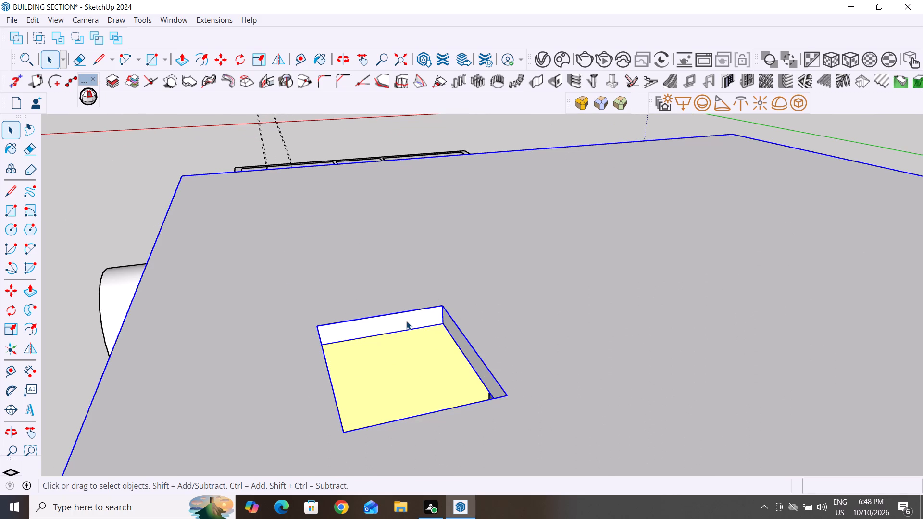
left_click(411, 321)
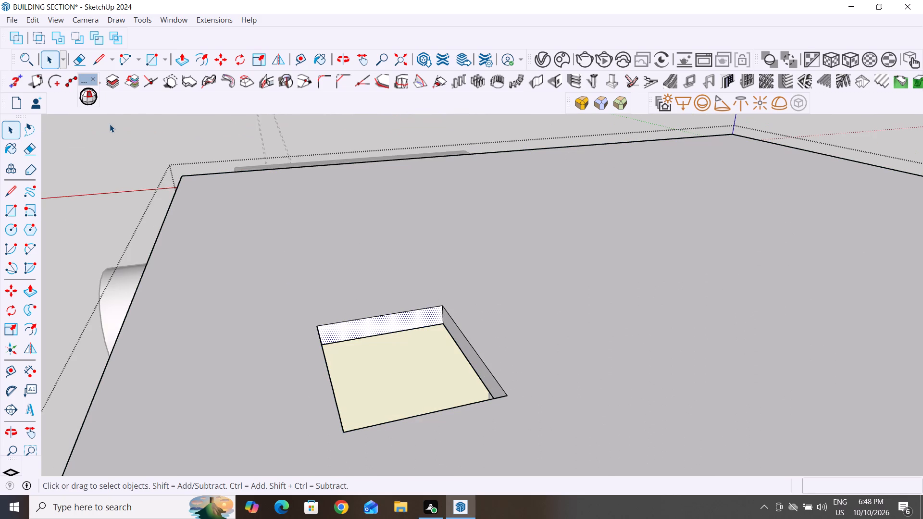
left_click(183, 62)
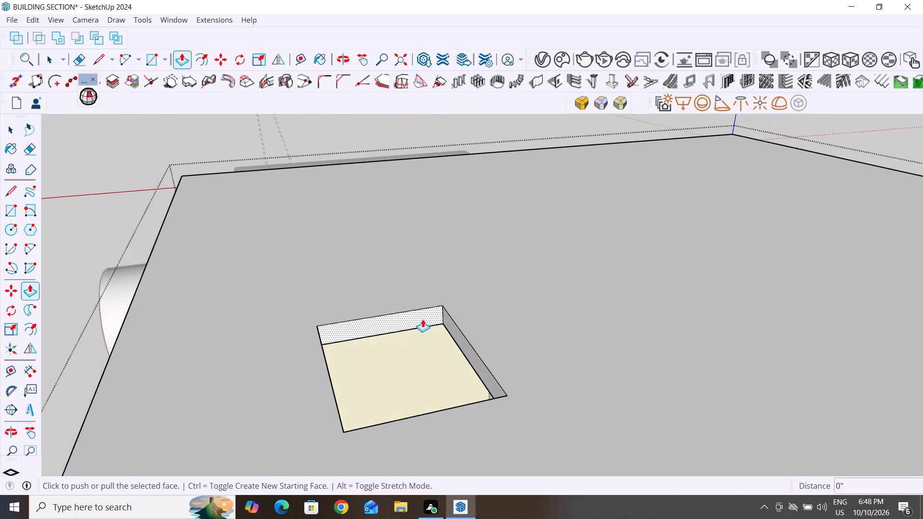
left_click(426, 314)
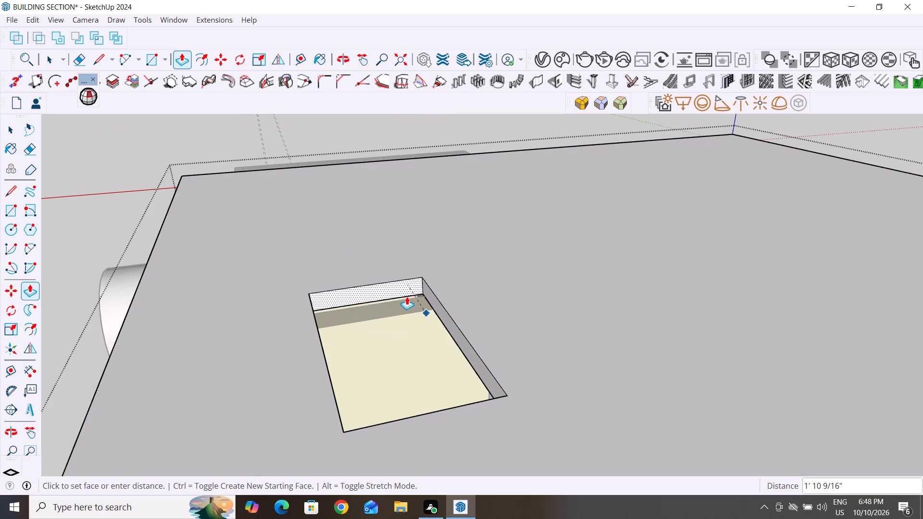
scroll(407, 309, "up", 1)
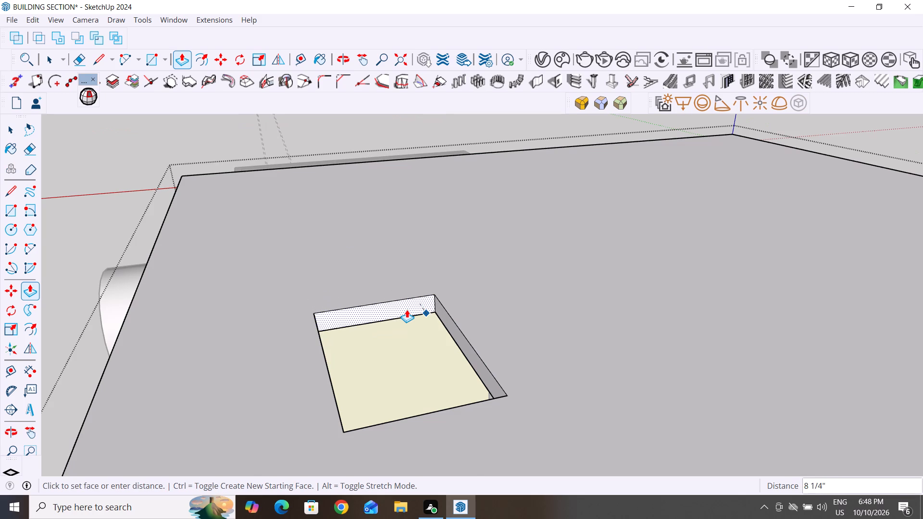
scroll(407, 309, "up", 16)
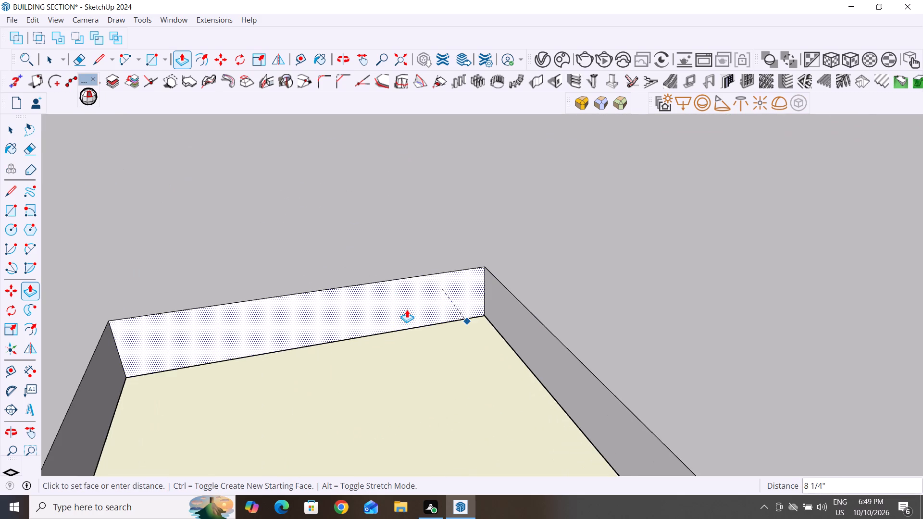
middle_click_drag(407, 309, 425, 224)
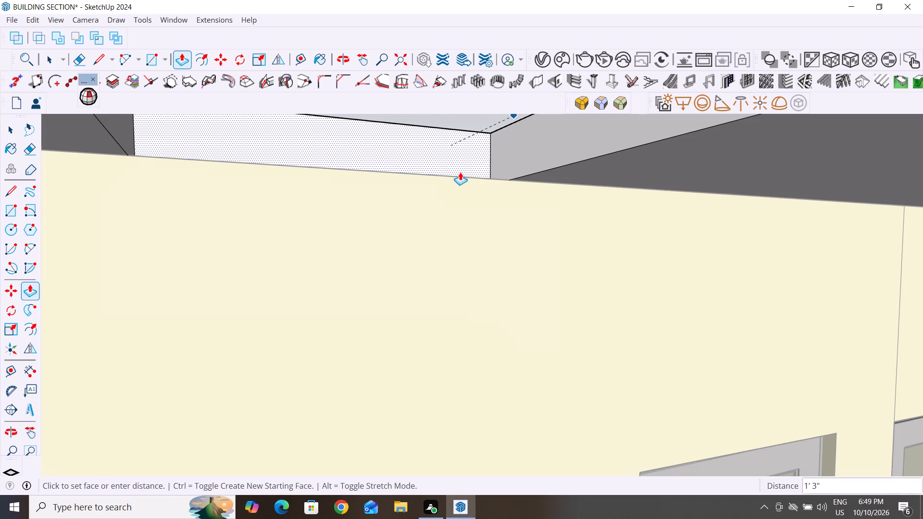
left_click(484, 180)
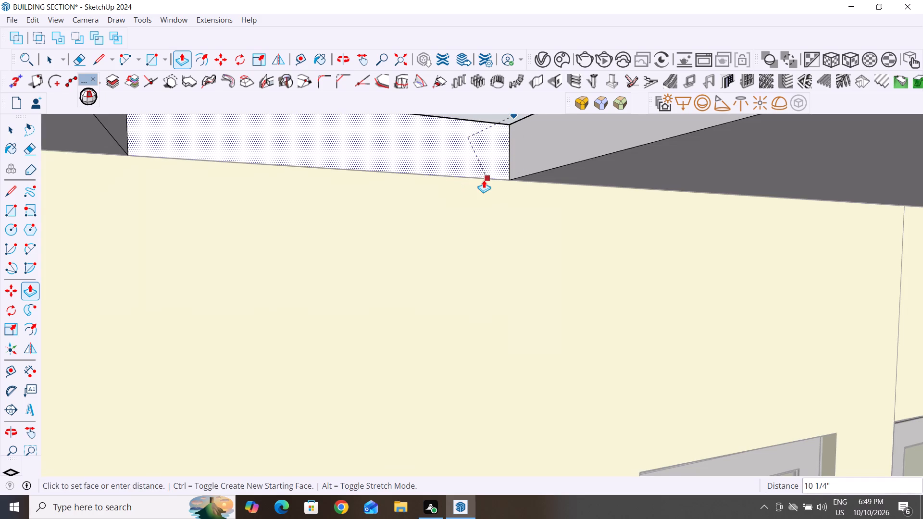
left_click(12, 126)
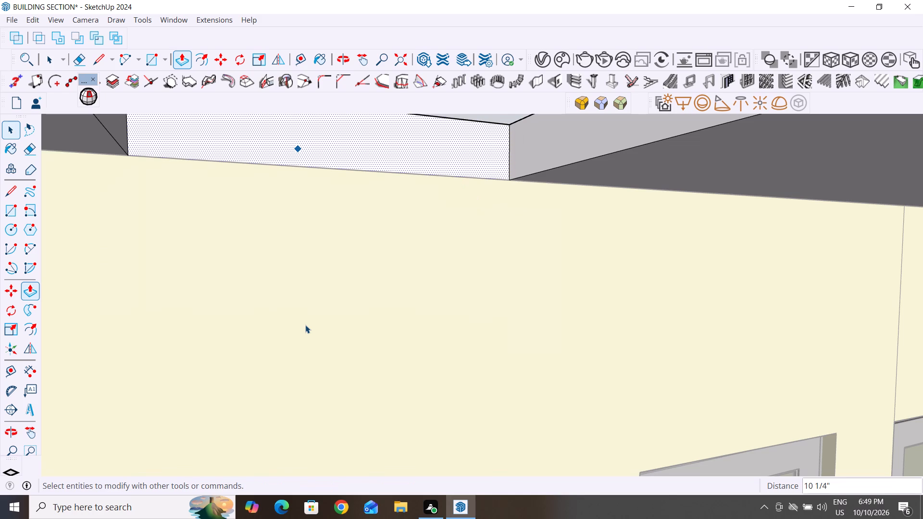
Examine the stair opening from inside the house, looking up over the staircase treads.
scroll(305, 325, "down", 7)
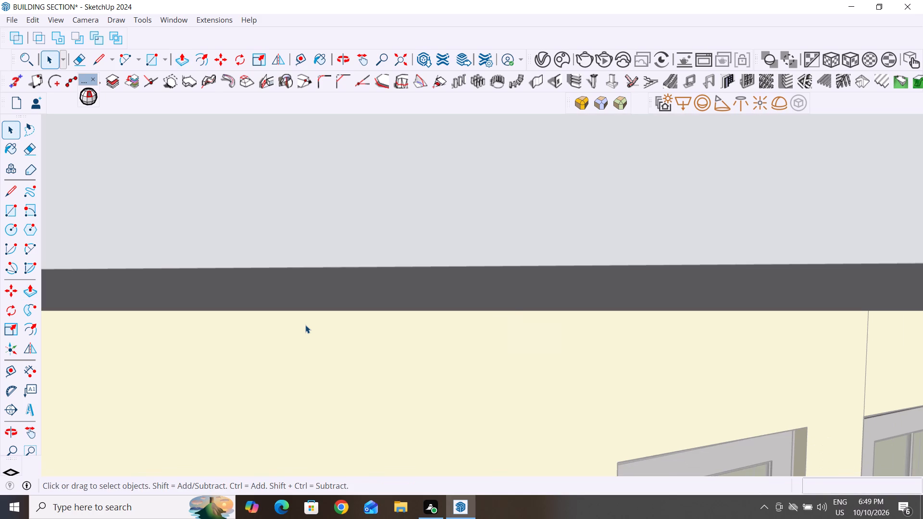
scroll(305, 325, "down", 8)
scroll(366, 259, "down", 13)
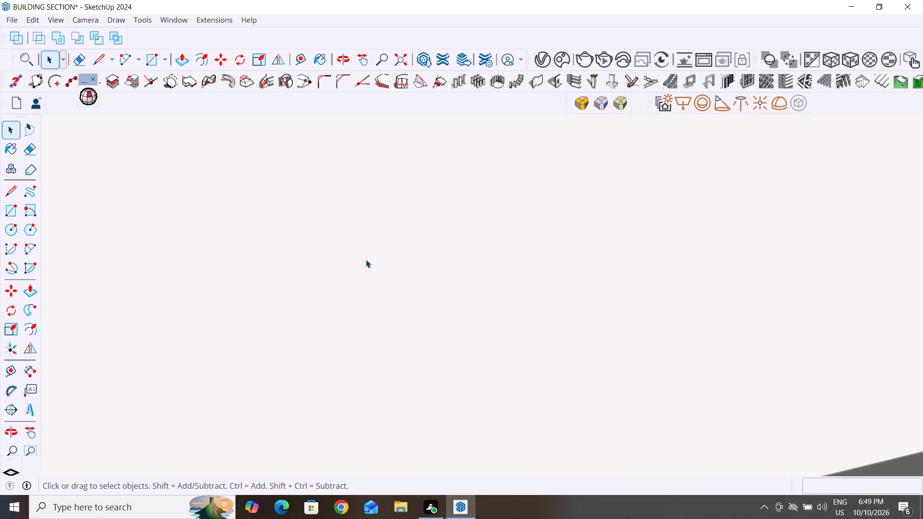
scroll(366, 259, "down", 18)
scroll(366, 259, "down", 11)
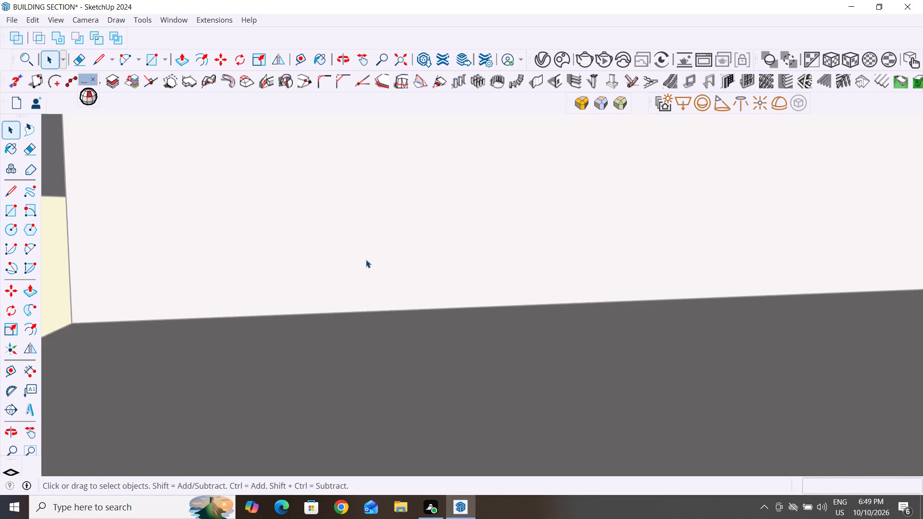
scroll(366, 259, "down", 11)
middle_click_drag(512, 278, 366, 259)
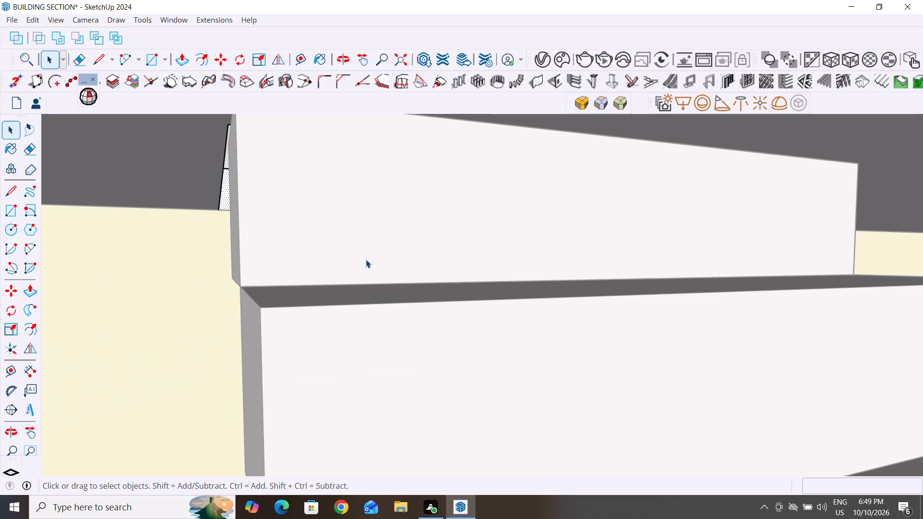
middle_click_drag(366, 259, 481, 301)
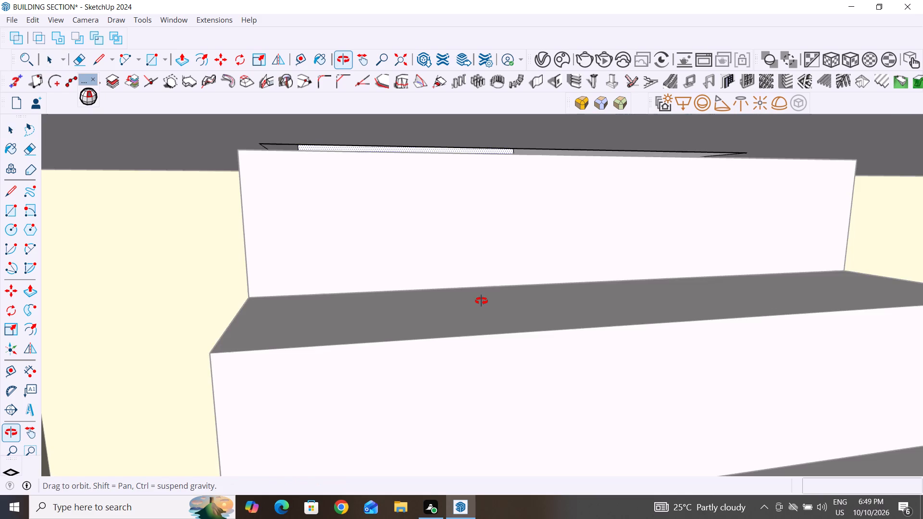
middle_click_drag(481, 301, 496, 316)
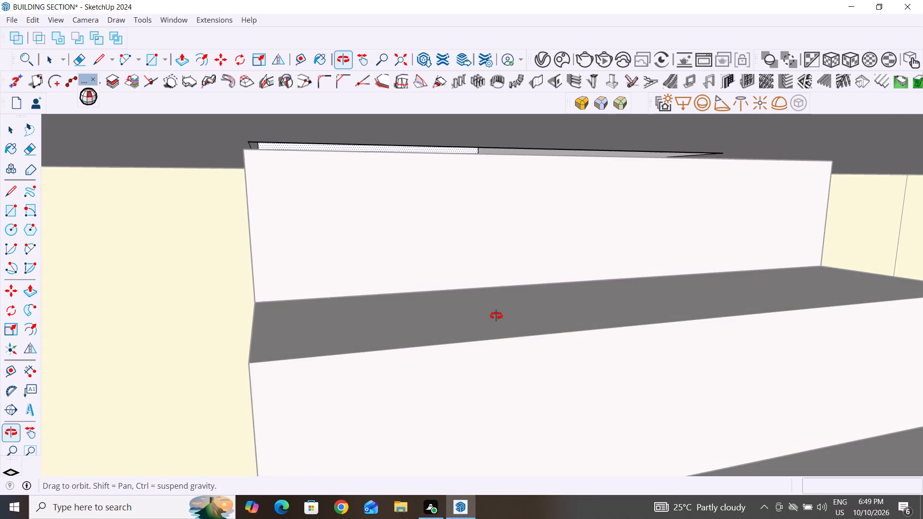
middle_click_drag(496, 316, 488, 370)
scroll(485, 370, "down", 19)
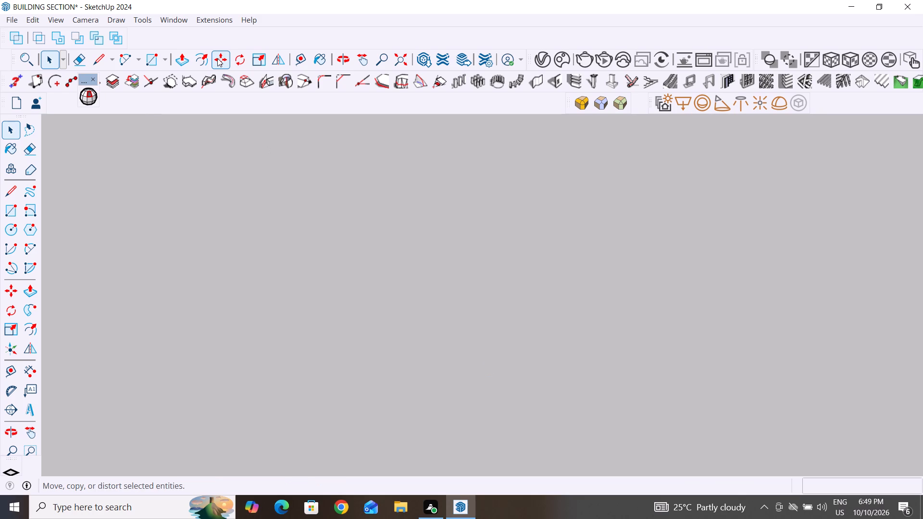
Push/Pull the end face of the roof slab's stair opening outward about 9' 5 1/2", lengthening it over the staircase.
left_click(401, 62)
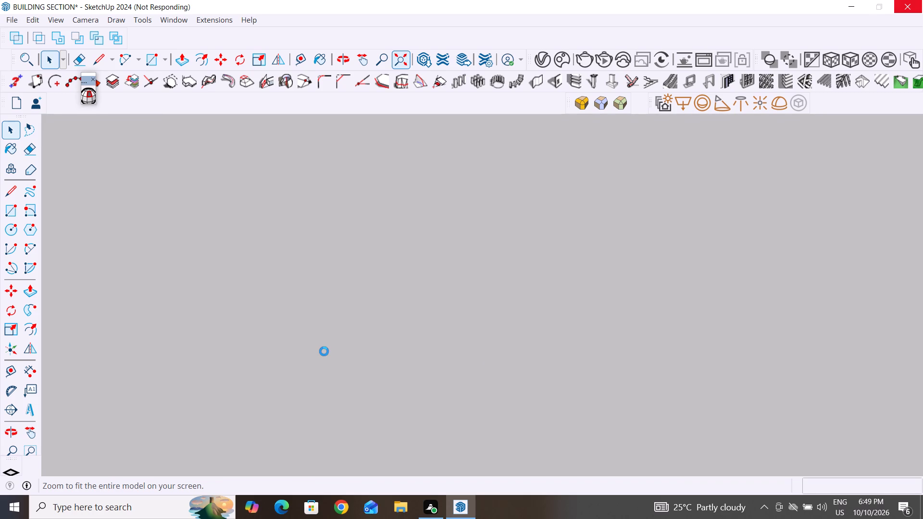
scroll(455, 287, "up", 2)
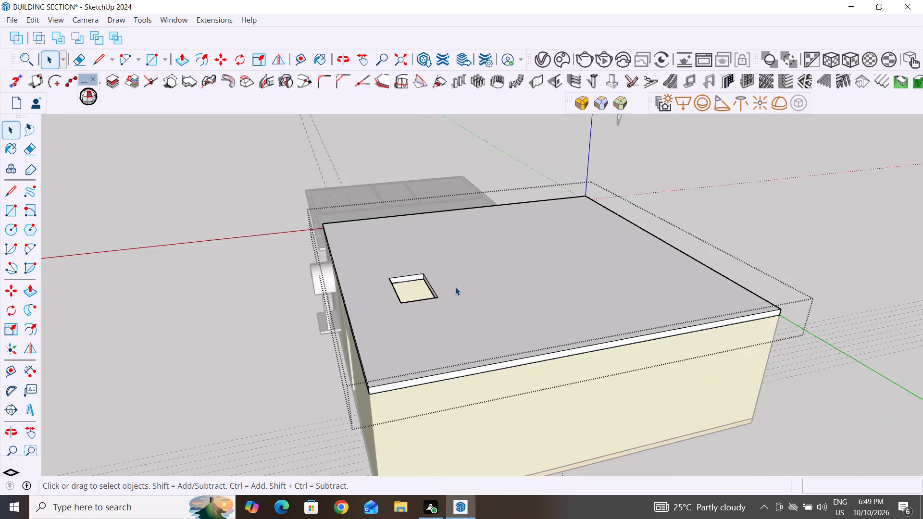
scroll(455, 287, "up", 3)
middle_click_drag(359, 314, 720, 389)
scroll(618, 275, "up", 6)
middle_click_drag(626, 308, 717, 365)
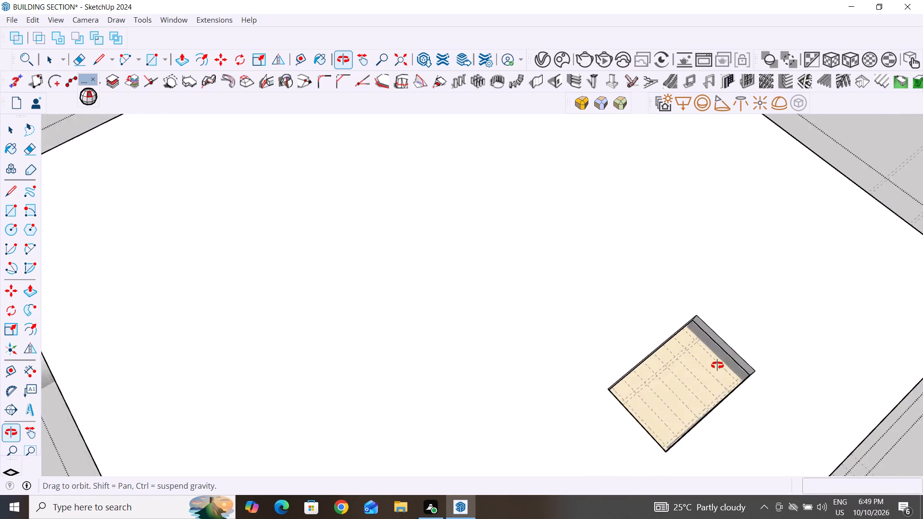
middle_click_drag(717, 365, 731, 310)
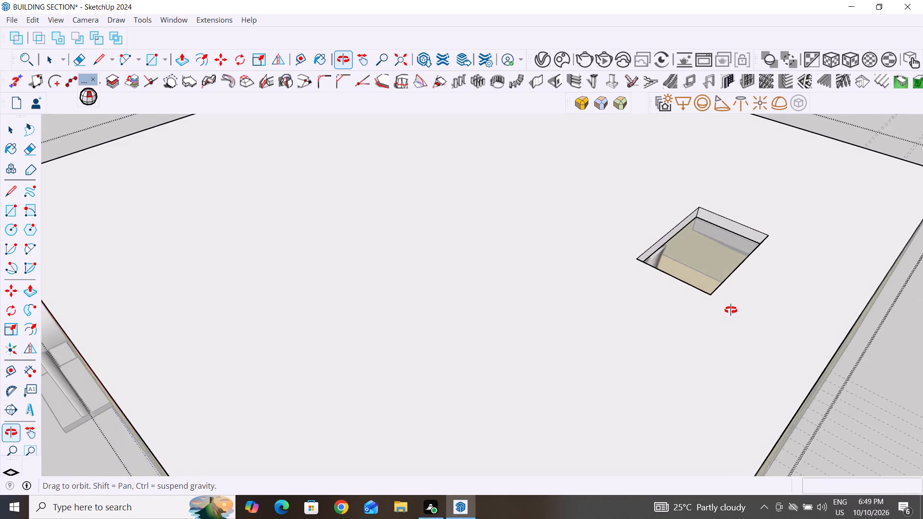
middle_click_drag(731, 310, 737, 314)
scroll(731, 241, "up", 13)
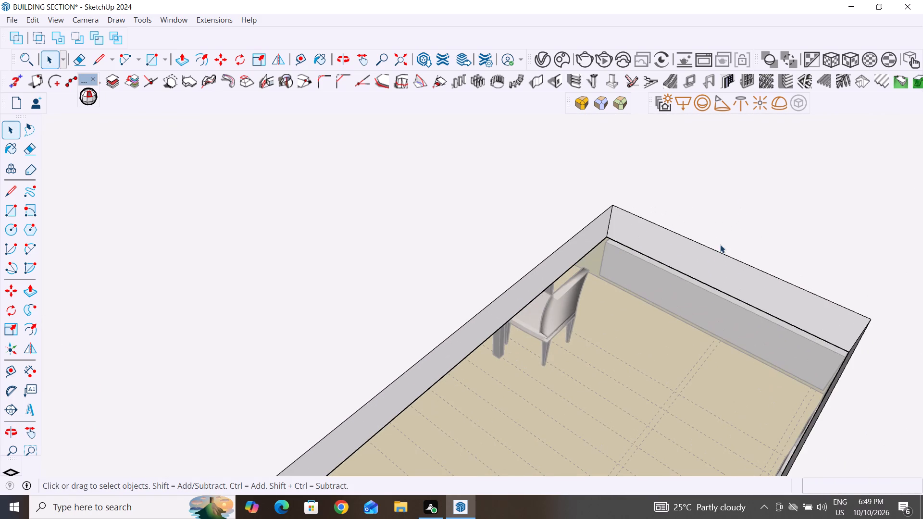
left_click(708, 269)
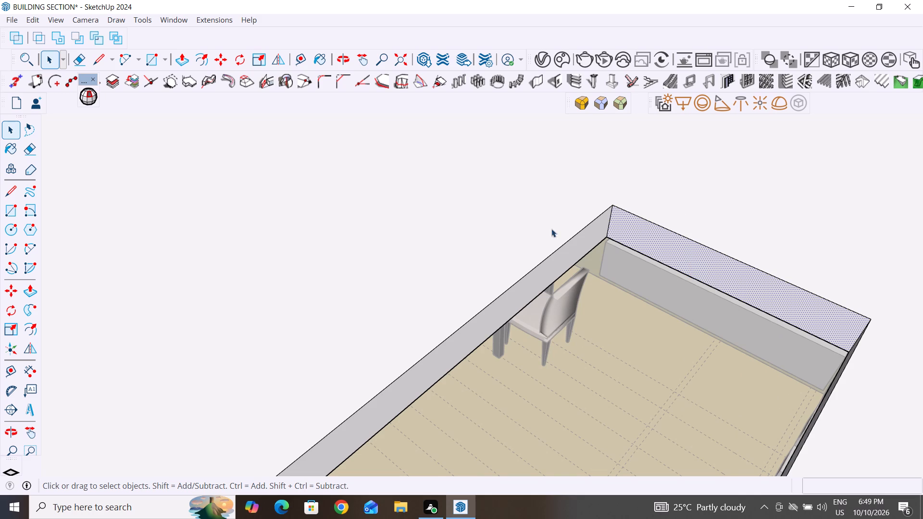
left_click(181, 62)
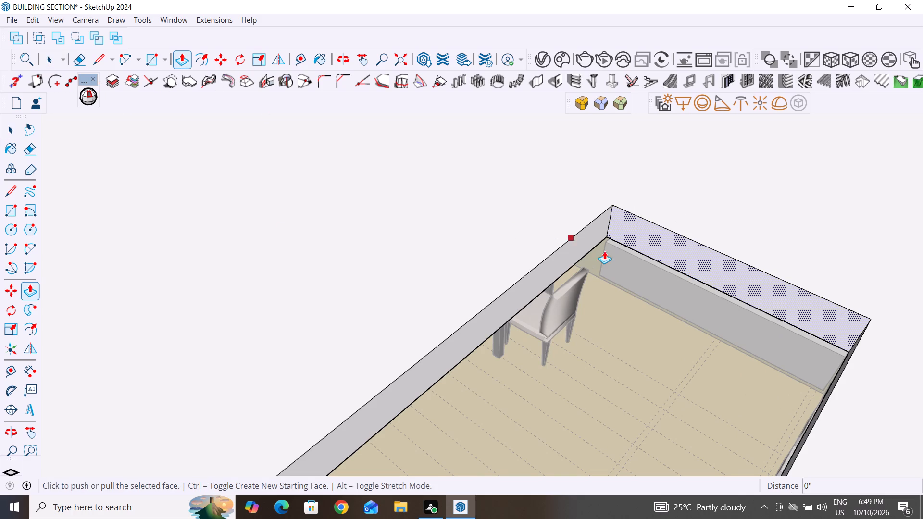
left_click(680, 249)
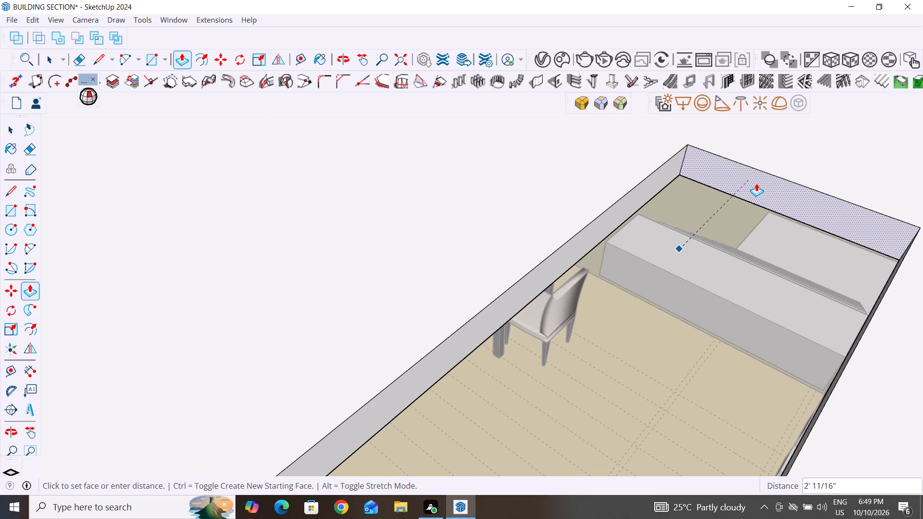
scroll(654, 248, "down", 5)
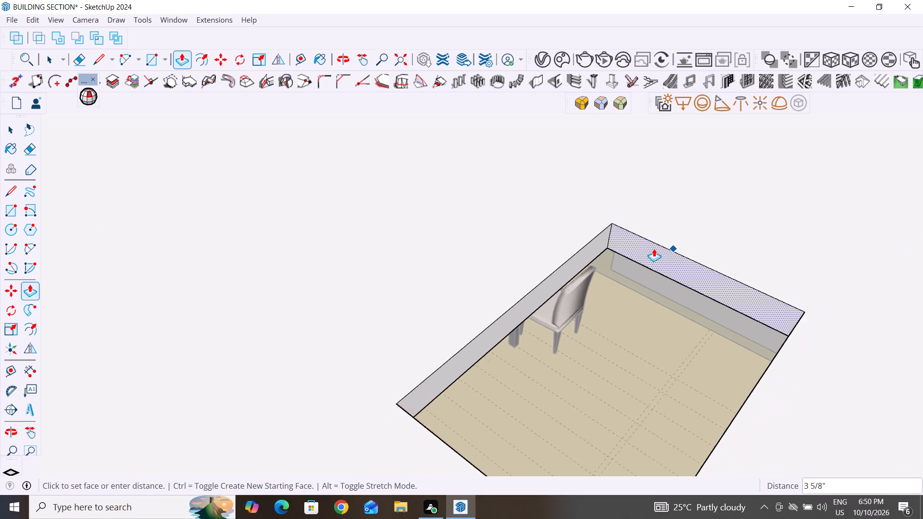
scroll(654, 248, "down", 7)
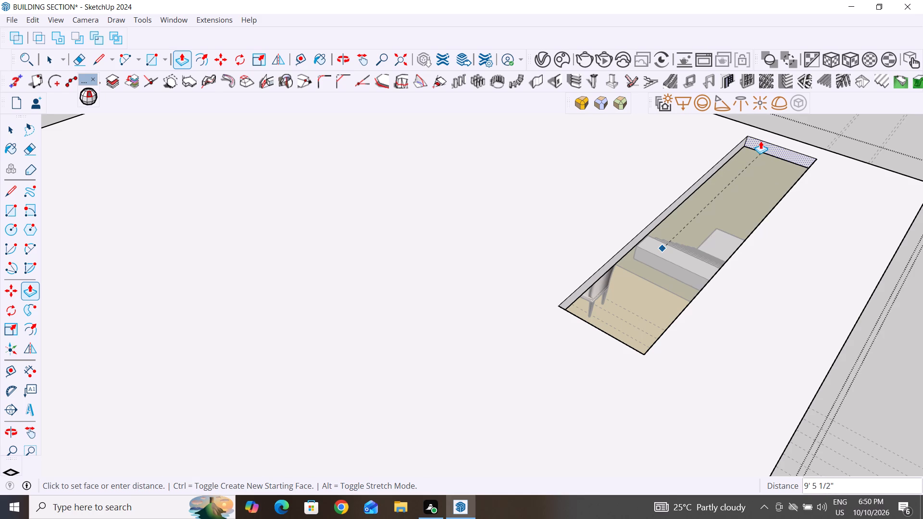
left_click(761, 141)
Examine the lengthened stair opening from above, comparing its end with the top of the staircase.
scroll(695, 405, "down", 4)
middle_click_drag(761, 389, 709, 400)
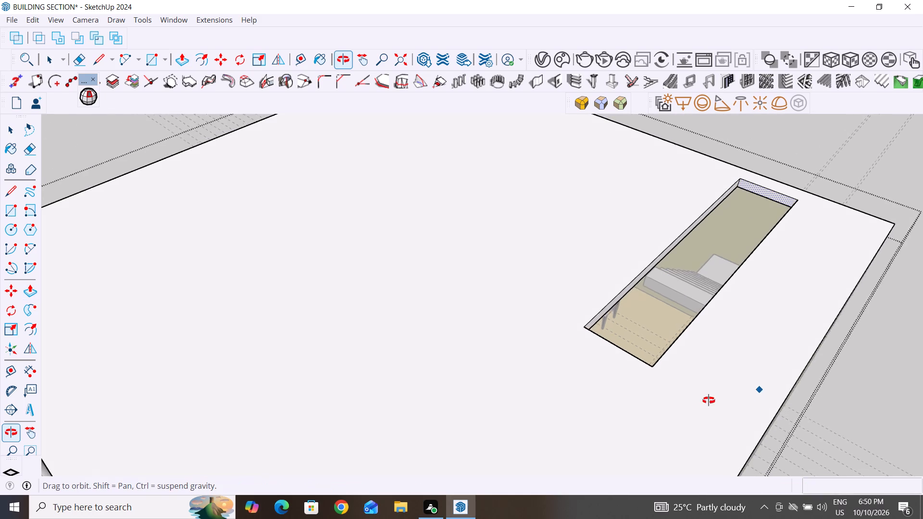
middle_click_drag(709, 400, 435, 411)
scroll(524, 302, "down", 3)
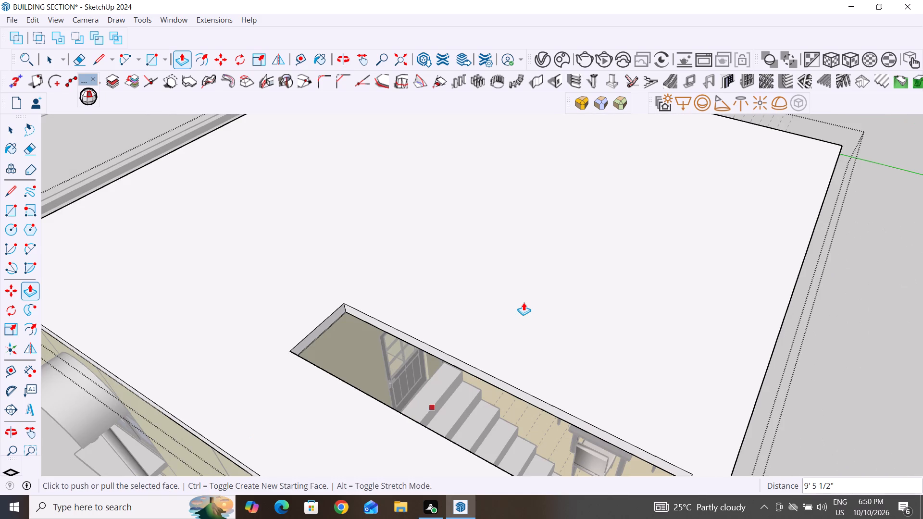
middle_click_drag(840, 291, 701, 318)
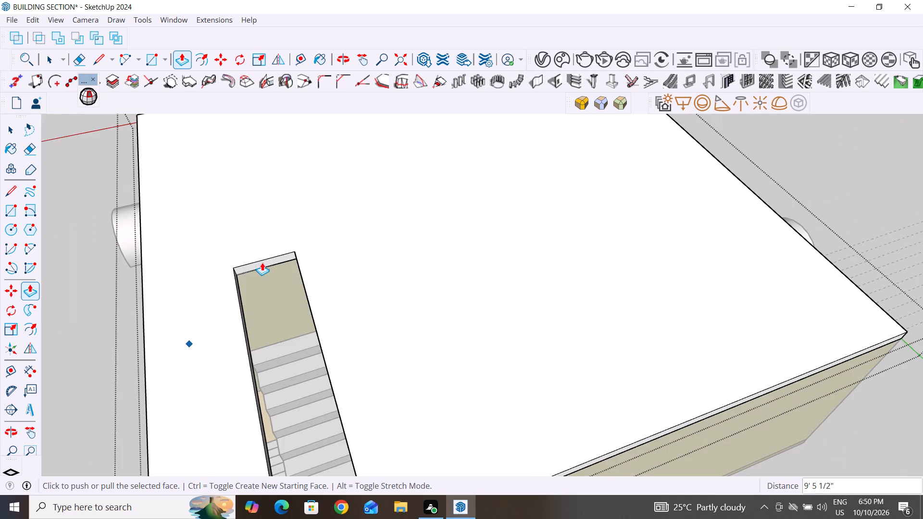
scroll(229, 256, "up", 9)
left_click(10, 129)
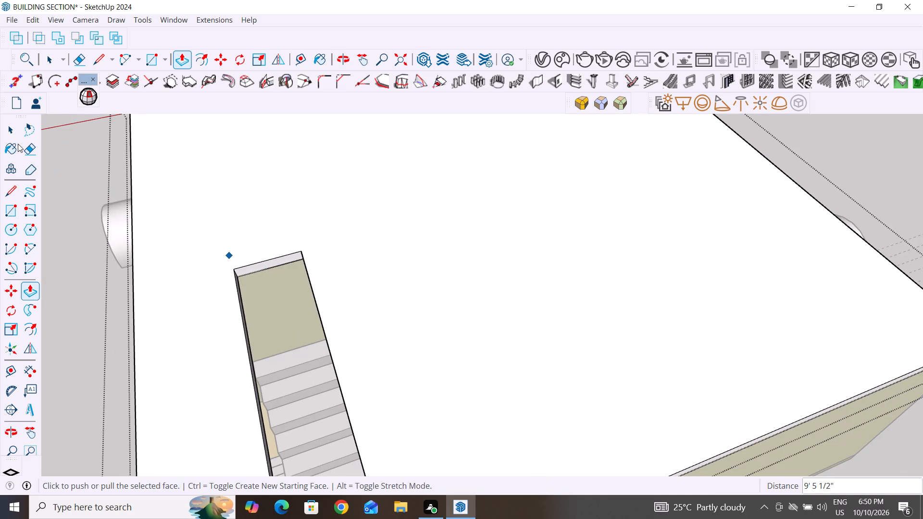
middle_click_drag(410, 289, 412, 199)
scroll(260, 320, "up", 3)
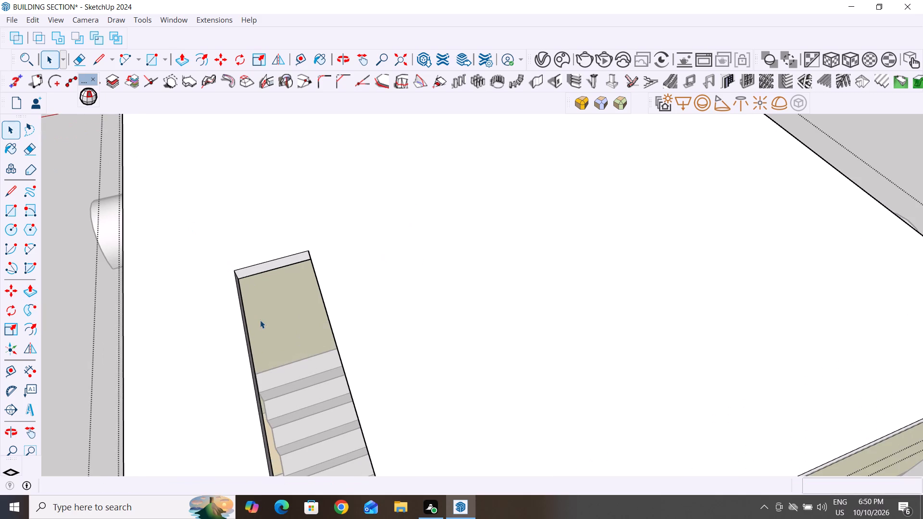
scroll(266, 216, "up", 3)
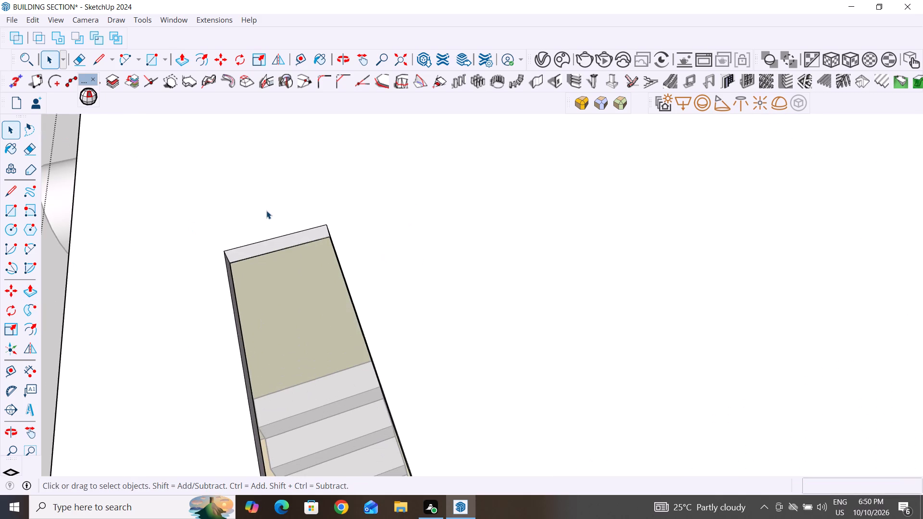
scroll(222, 288, "up", 6)
scroll(426, 340, "down", 6)
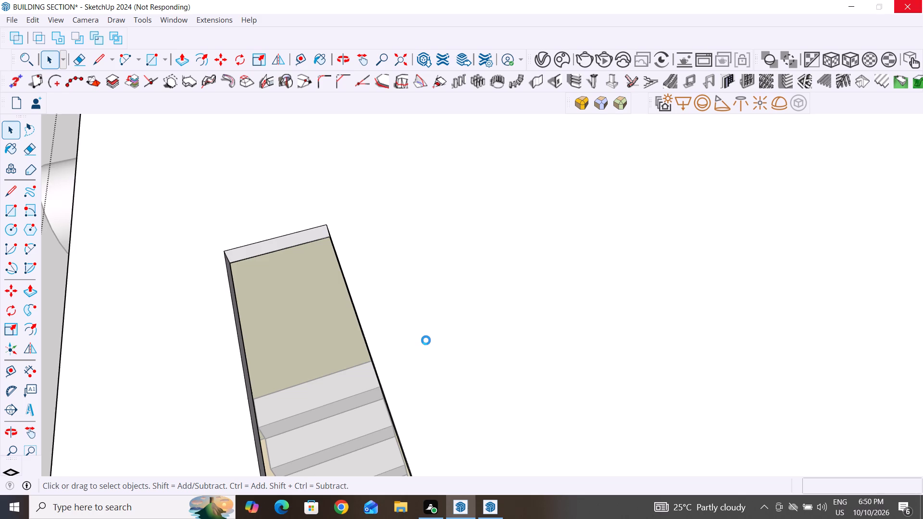
scroll(426, 340, "down", 3)
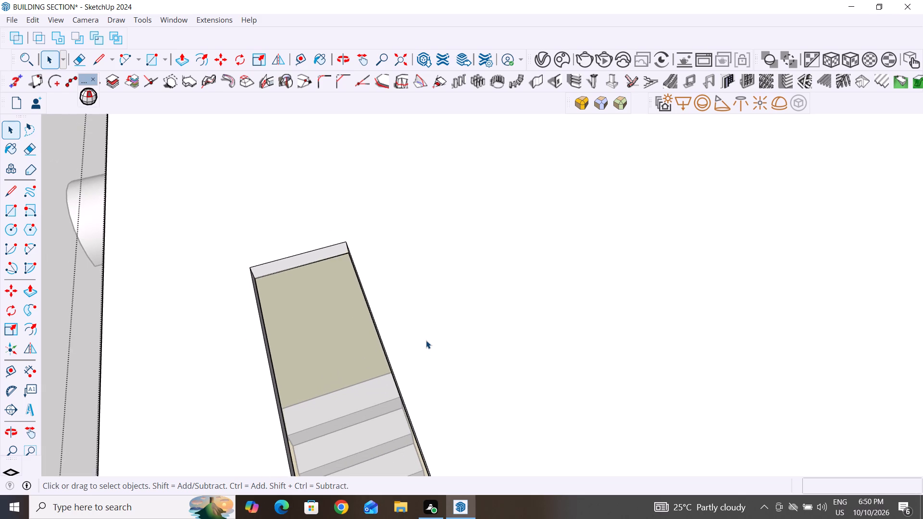
Push/Pull the opening's end face beyond the top stair back inward about 5' 5/16", close to the top tread's rear edge.
middle_click_drag(426, 340, 393, 216)
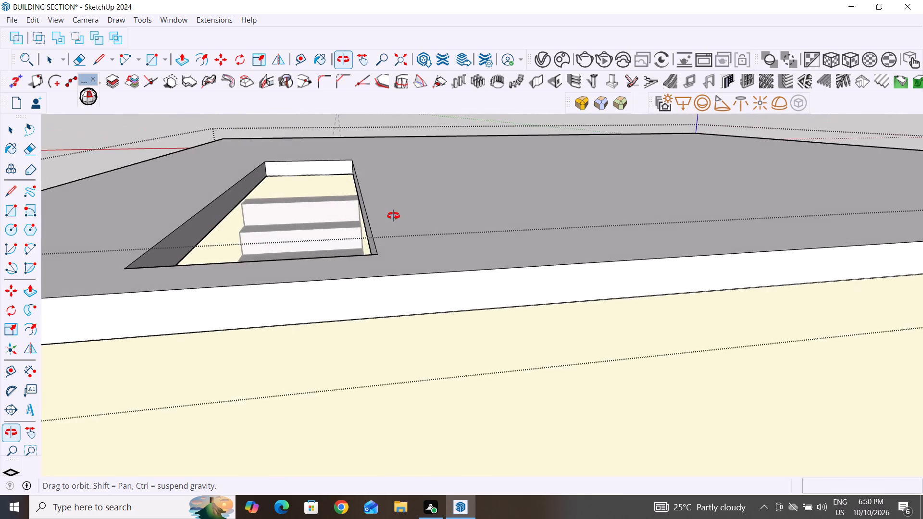
middle_click_drag(393, 216, 396, 217)
scroll(297, 238, "up", 4)
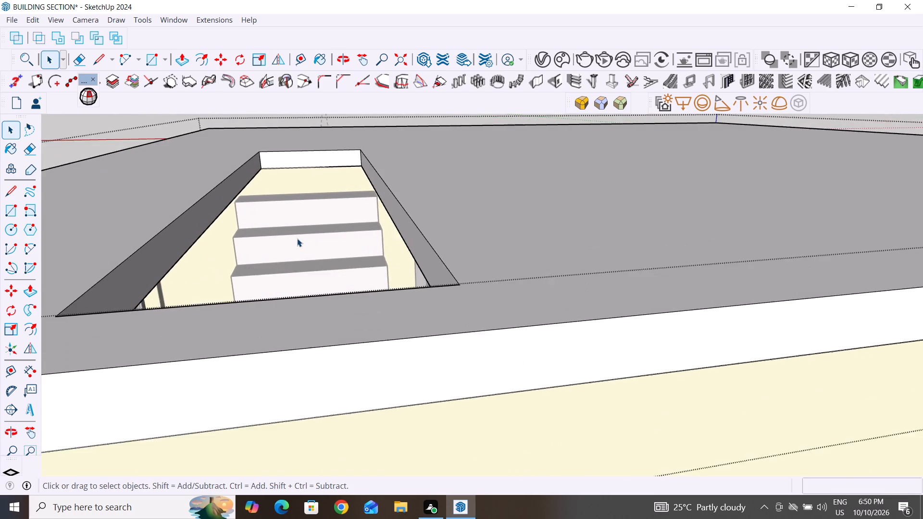
left_click(304, 150)
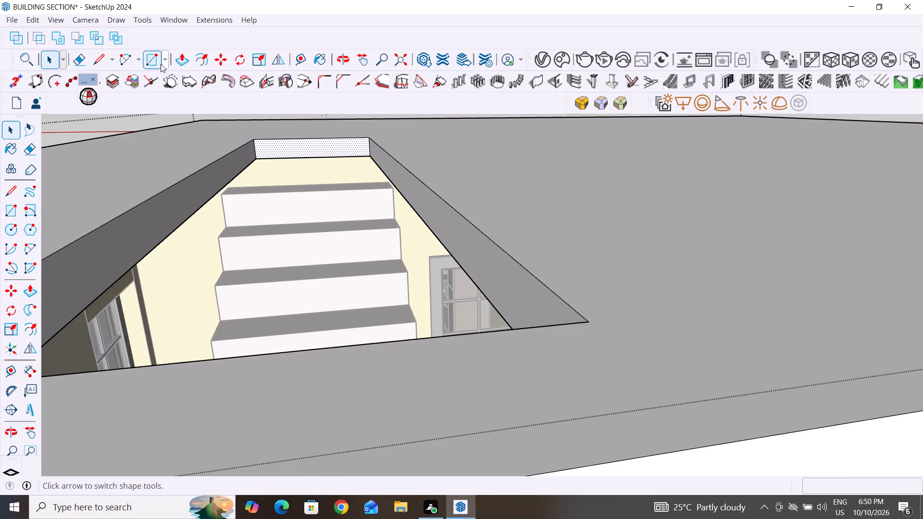
left_click(185, 63)
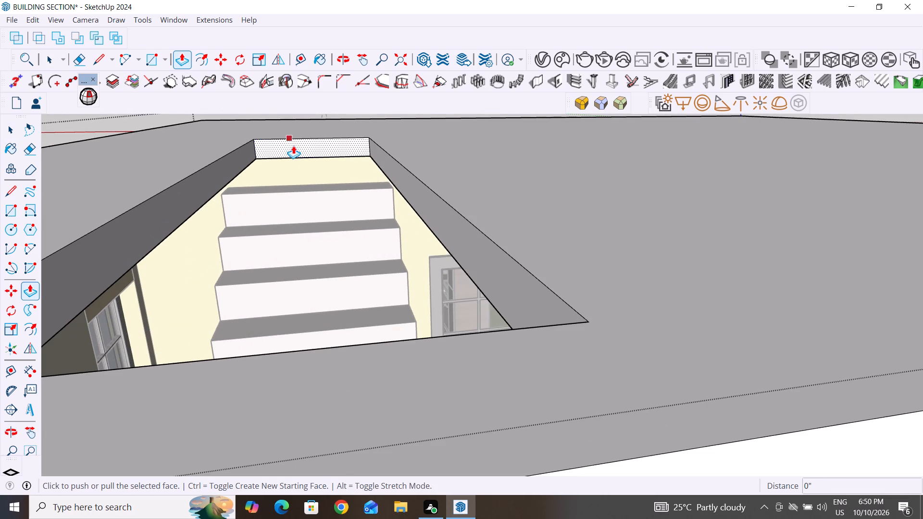
left_click(293, 146)
scroll(258, 177, "up", 4)
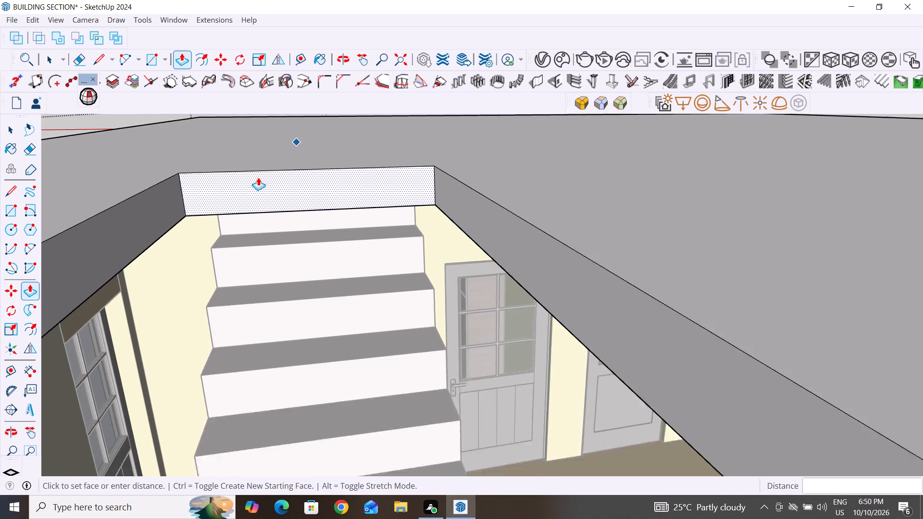
middle_click_drag(262, 179, 333, 316)
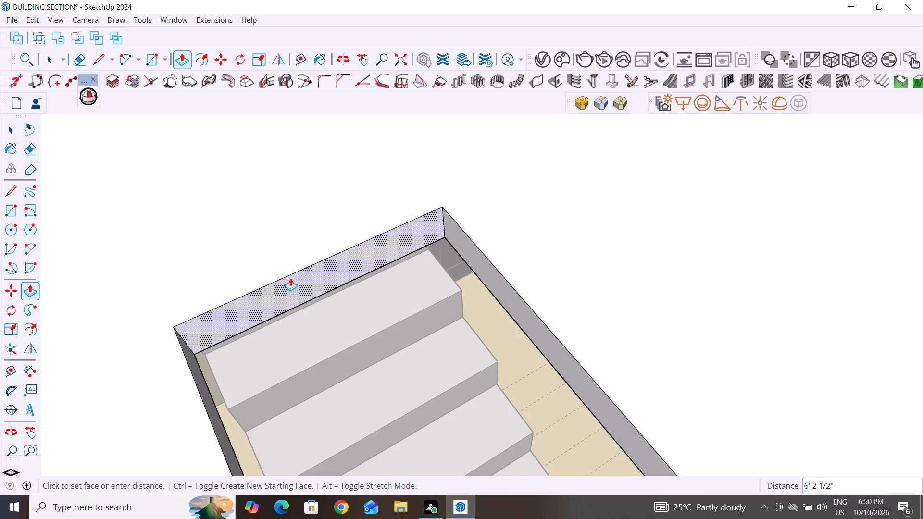
scroll(288, 276, "up", 10)
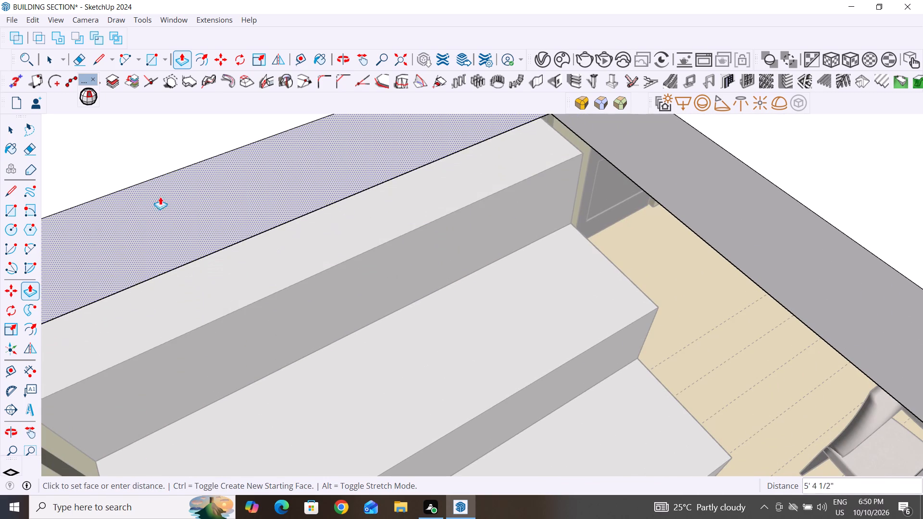
scroll(272, 195, "down", 10)
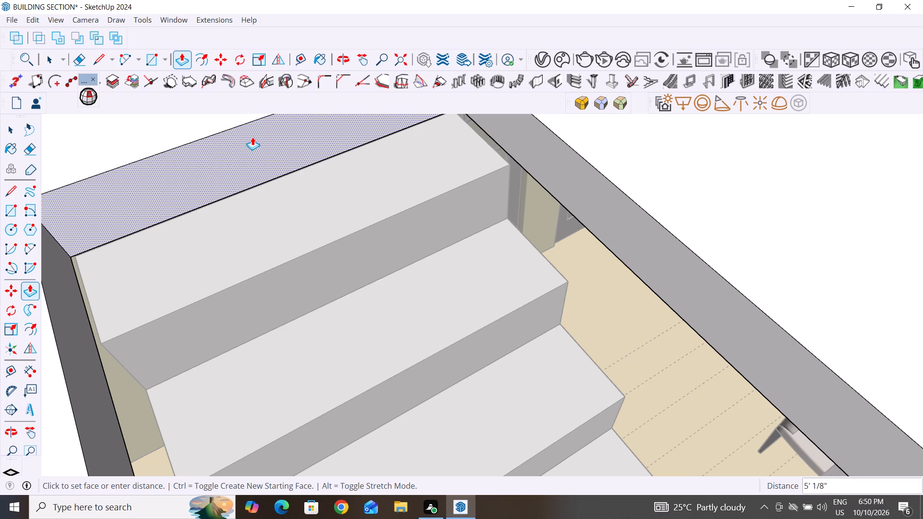
left_click(254, 137)
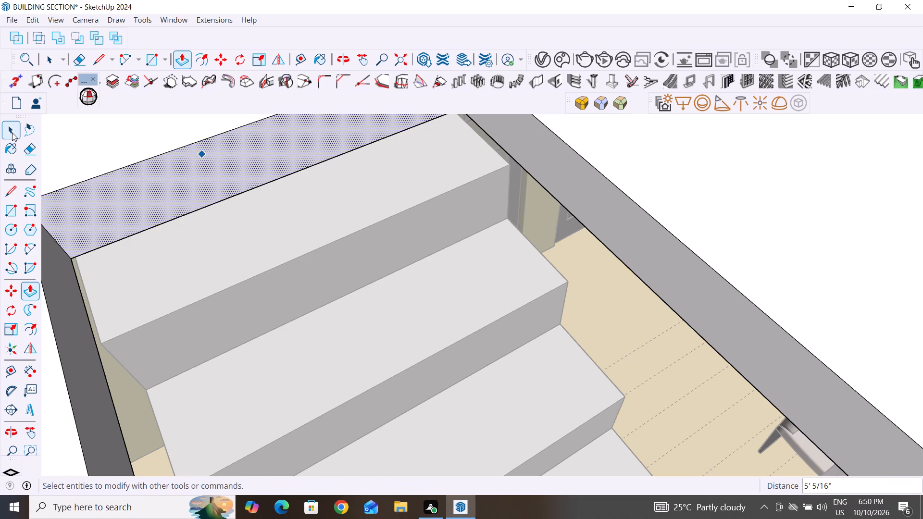
left_click(12, 134)
Examine the clearance between the opening's end face and the rear edge of the top tread.
scroll(362, 362, "down", 4)
middle_click_drag(331, 311, 320, 214)
scroll(328, 214, "up", 9)
middle_click_drag(367, 223, 430, 216)
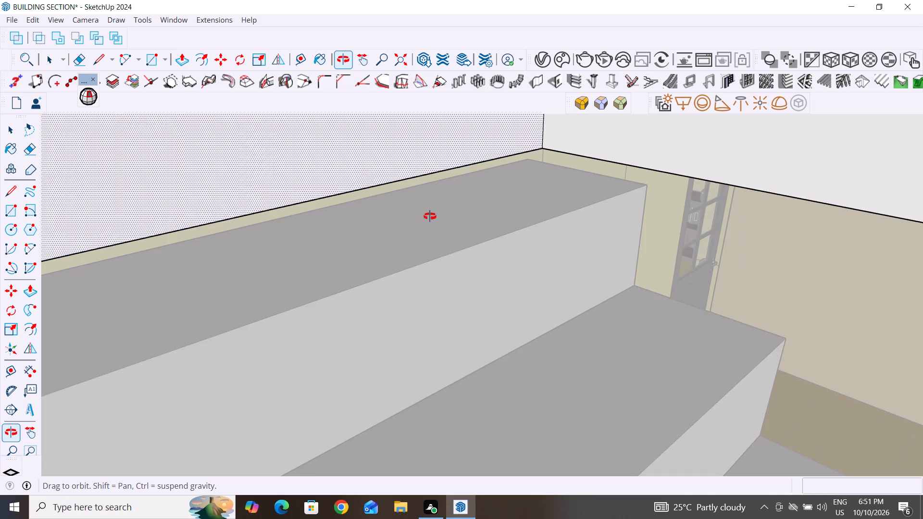
middle_click_drag(430, 216, 493, 211)
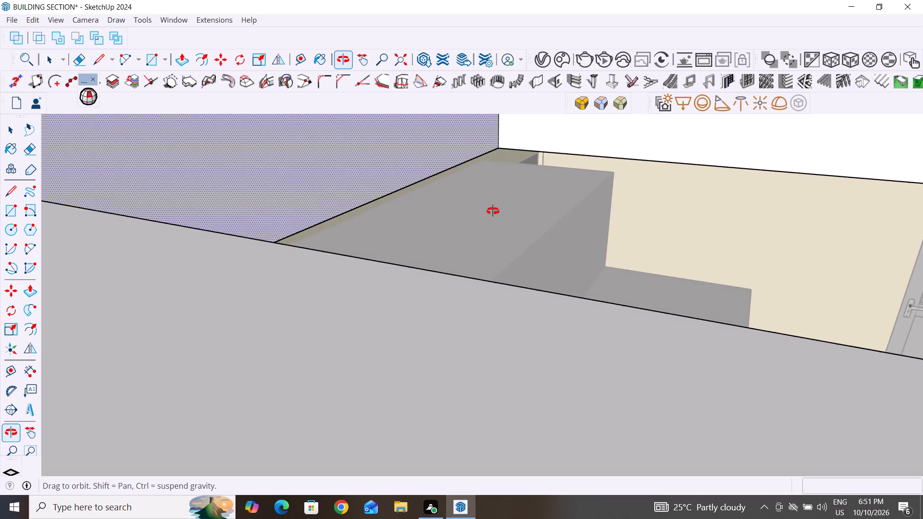
middle_click_drag(493, 211, 481, 213)
scroll(482, 159, "up", 3)
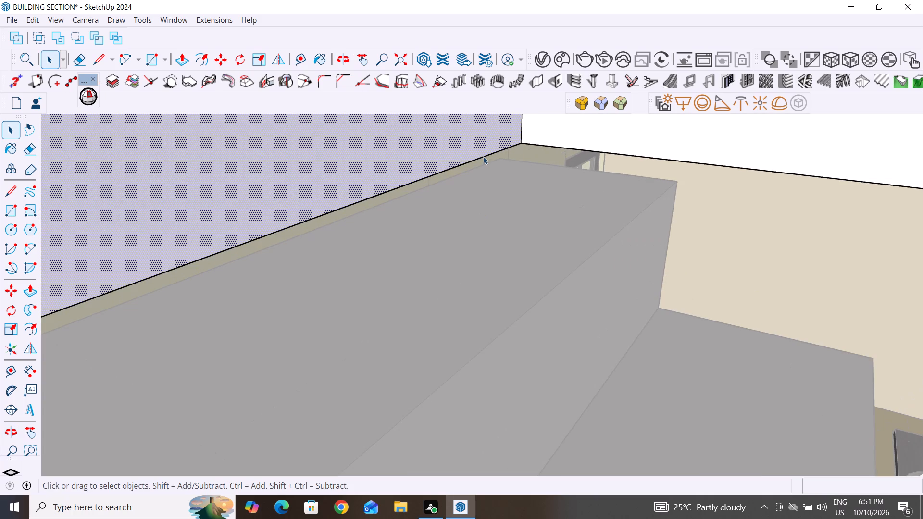
scroll(487, 157, "up", 3)
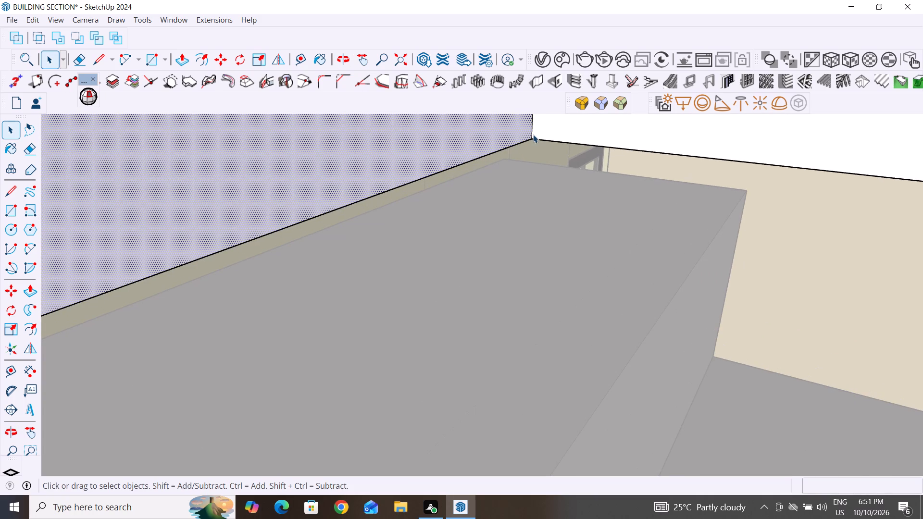
Examine the gap between the stair opening's end face and the top tread from the side of the stairs.
scroll(505, 267, "down", 2)
middle_click_drag(555, 231, 532, 240)
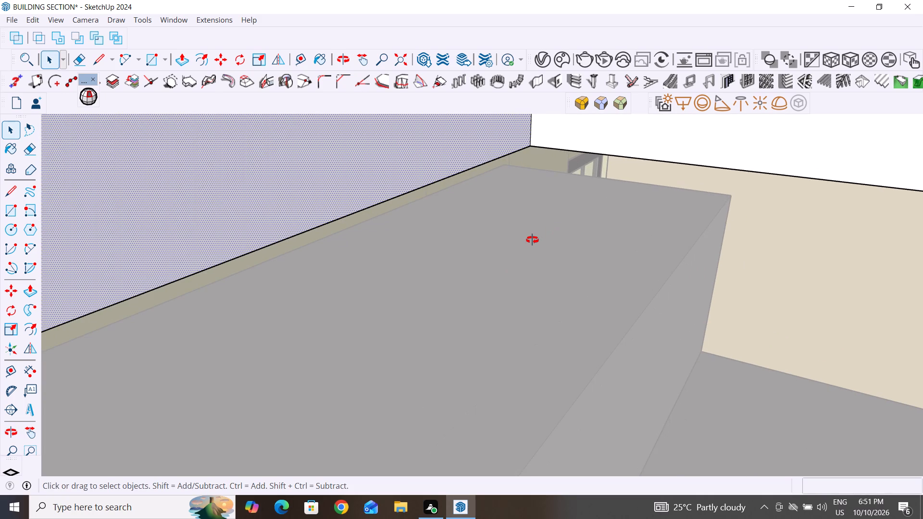
middle_click_drag(532, 240, 488, 233)
scroll(566, 270, "down", 4)
scroll(643, 355, "down", 3)
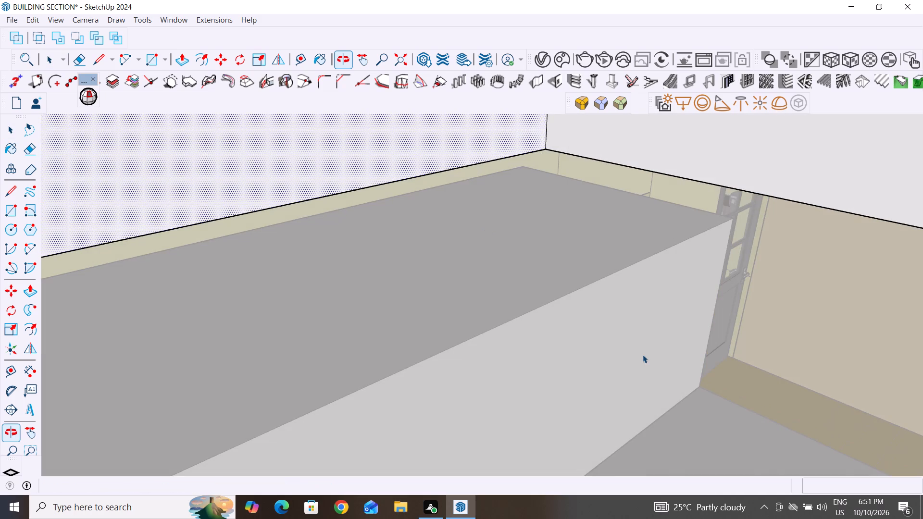
scroll(643, 355, "down", 5)
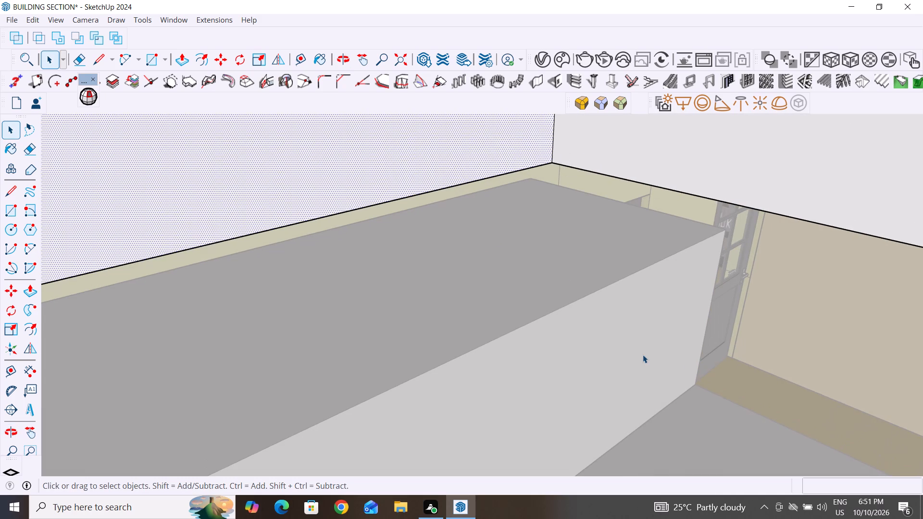
middle_click_drag(697, 344, 617, 356)
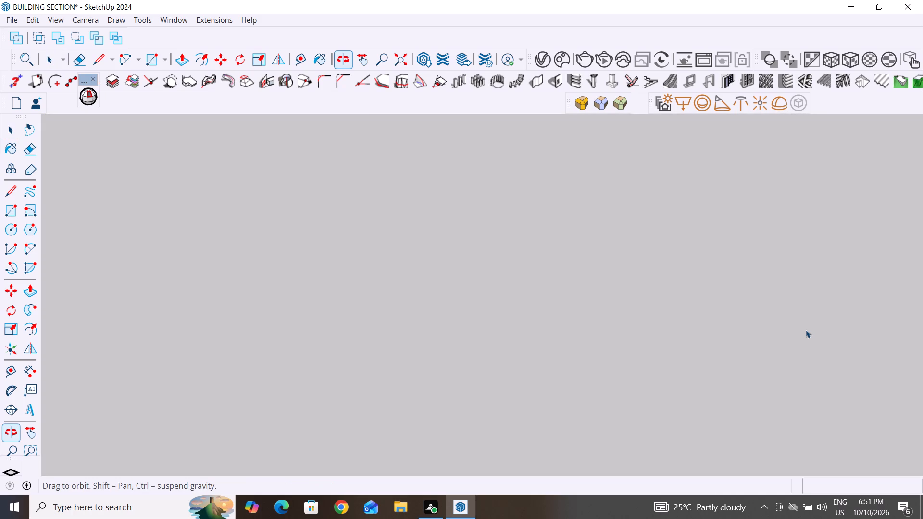
scroll(806, 330, "down", 12)
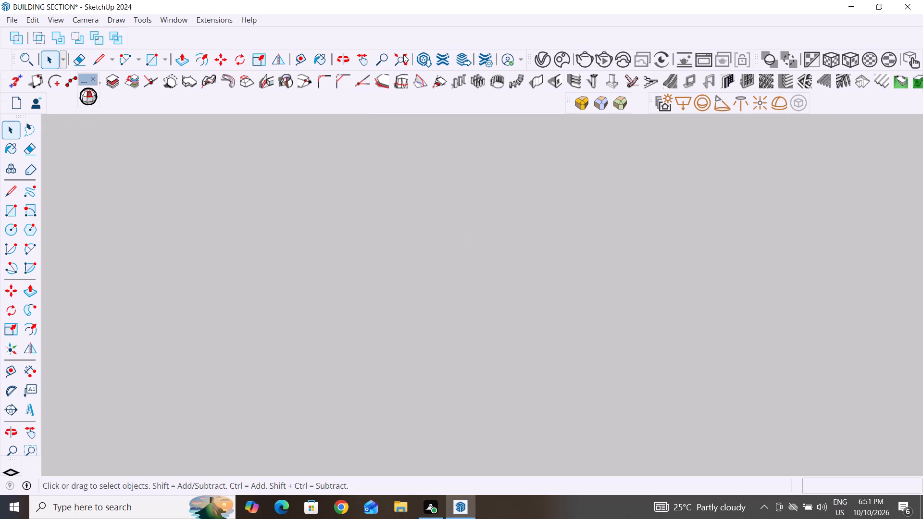
Finish editing the roof slab group and return to the whole model.
left_click(403, 54)
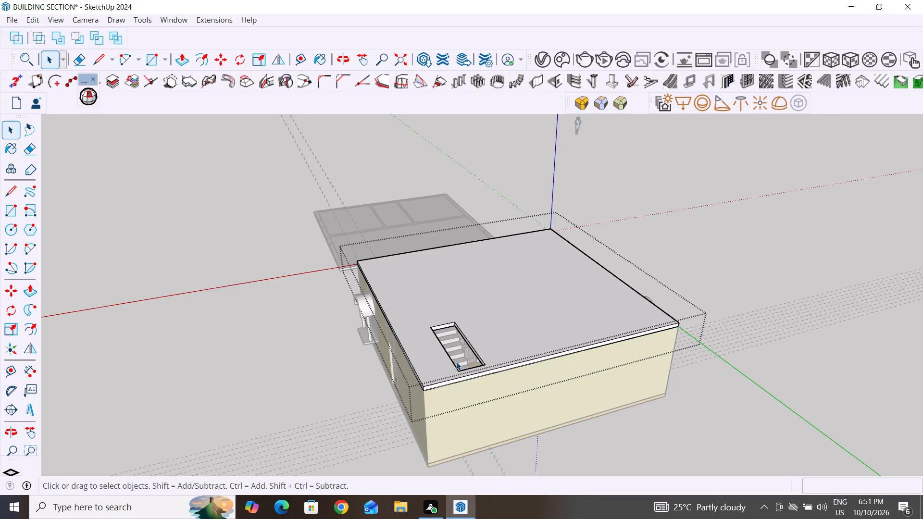
scroll(421, 337, "up", 10)
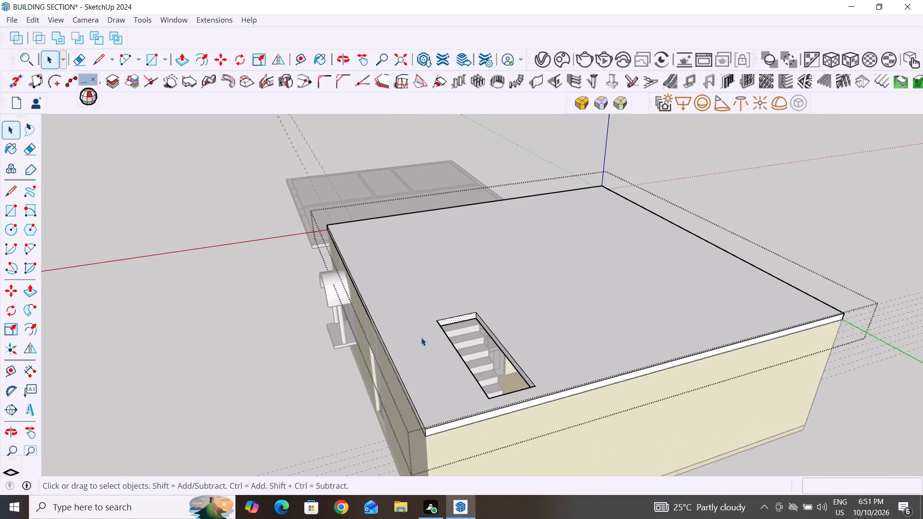
scroll(421, 337, "up", 5)
left_click(237, 360)
Draw a vertical guide line about 1" upward from the top tread's rear corner, beside the roof slab opening's end face.
middle_click_drag(654, 264, 597, 247)
scroll(408, 296, "up", 5)
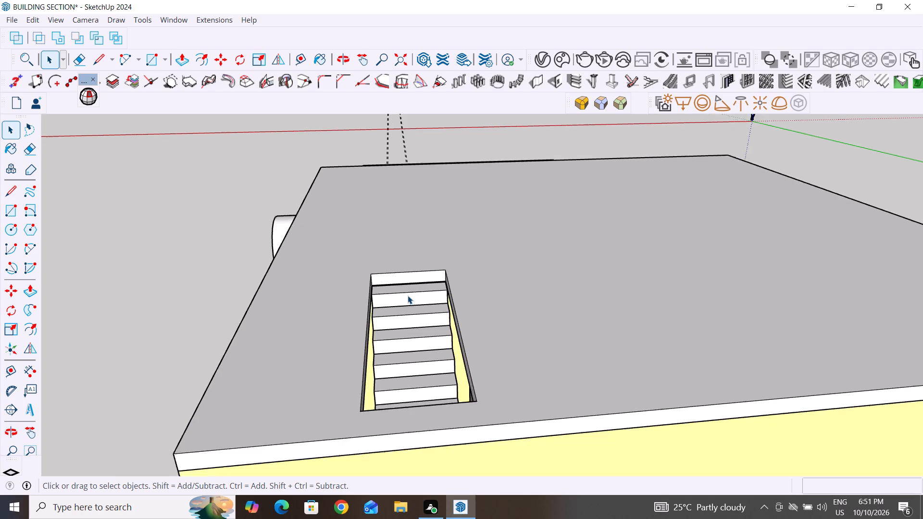
scroll(408, 296, "up", 17)
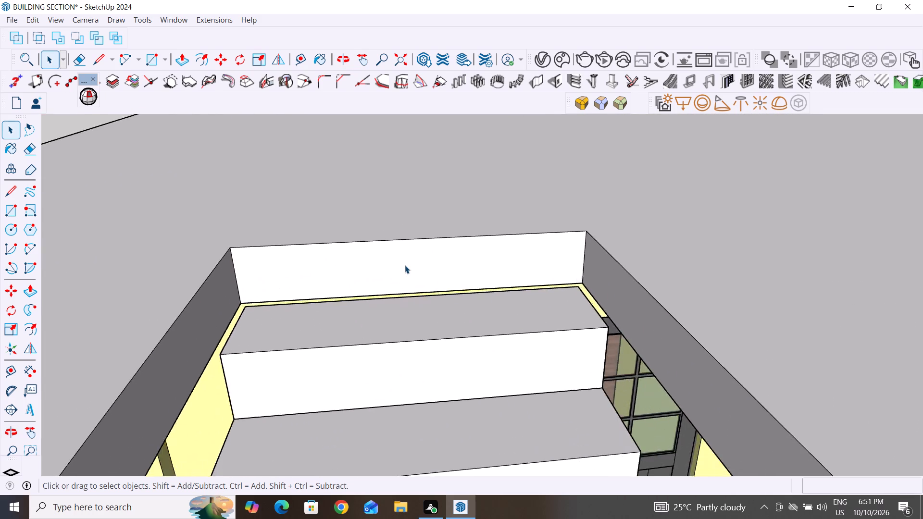
scroll(405, 265, "up", 1)
middle_click_drag(405, 278, 425, 237)
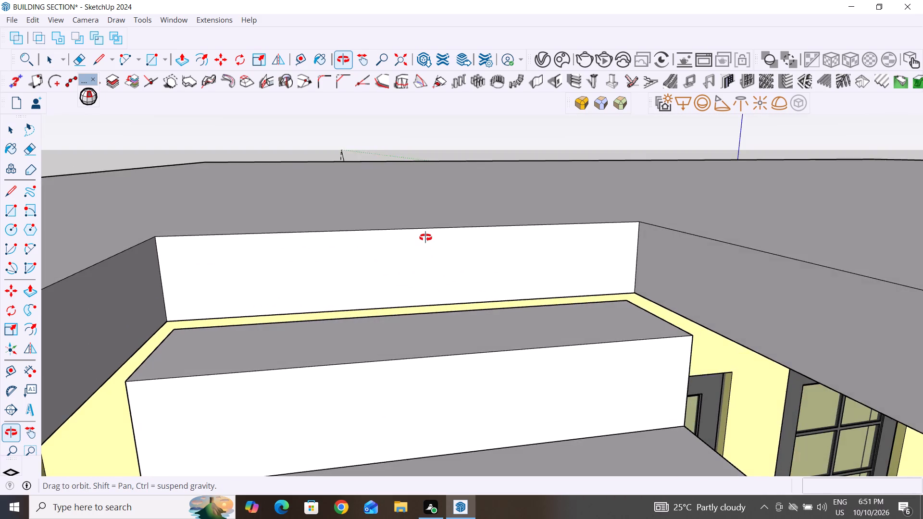
middle_click_drag(425, 237, 421, 218)
scroll(587, 255, "up", 4)
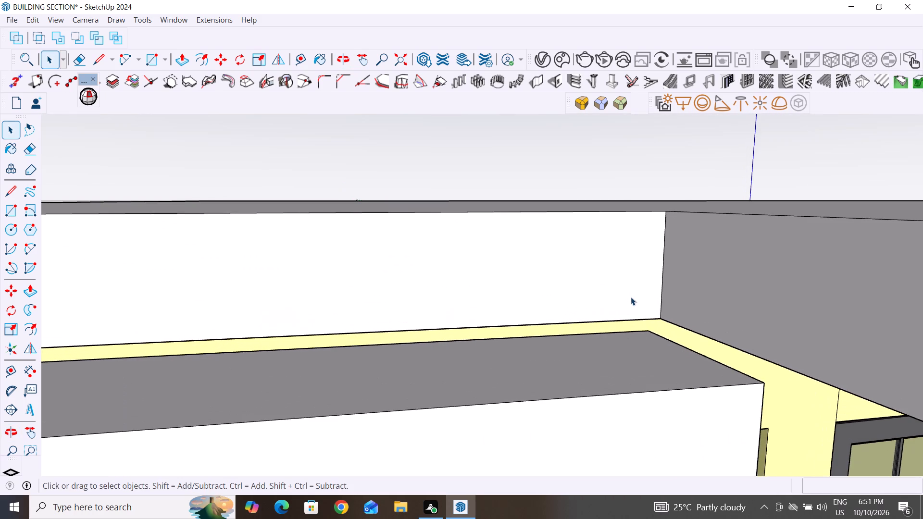
scroll(635, 300, "up", 4)
scroll(659, 334, "up", 4)
scroll(633, 346, "down", 3)
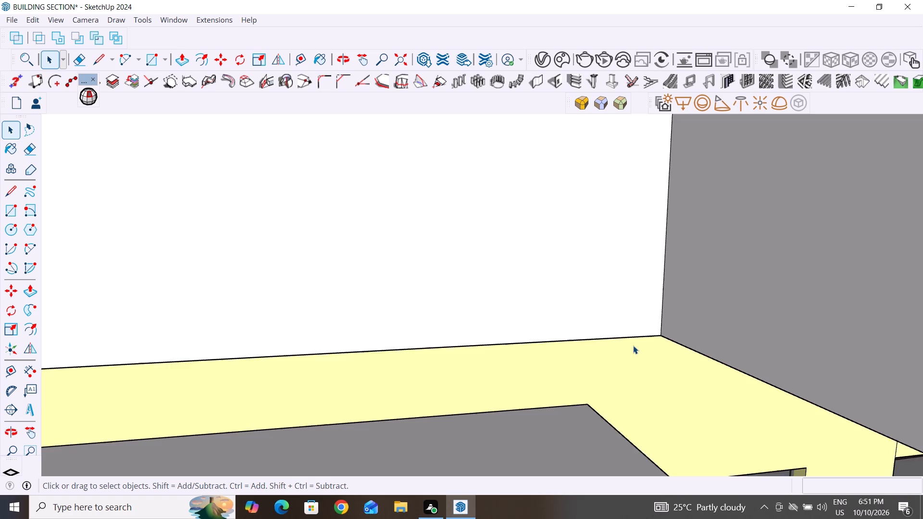
middle_click_drag(617, 325, 608, 257)
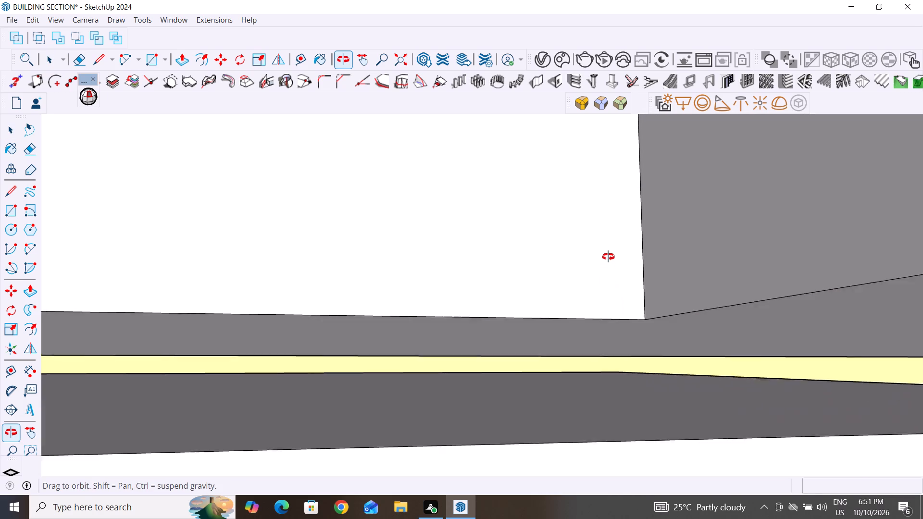
middle_click_drag(608, 257, 614, 267)
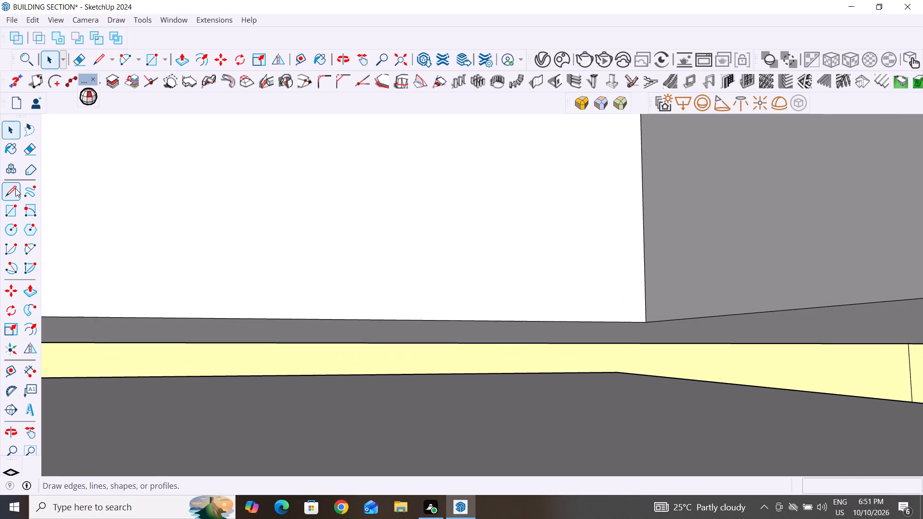
left_click(15, 188)
scroll(608, 367, "up", 3)
scroll(608, 367, "down", 2)
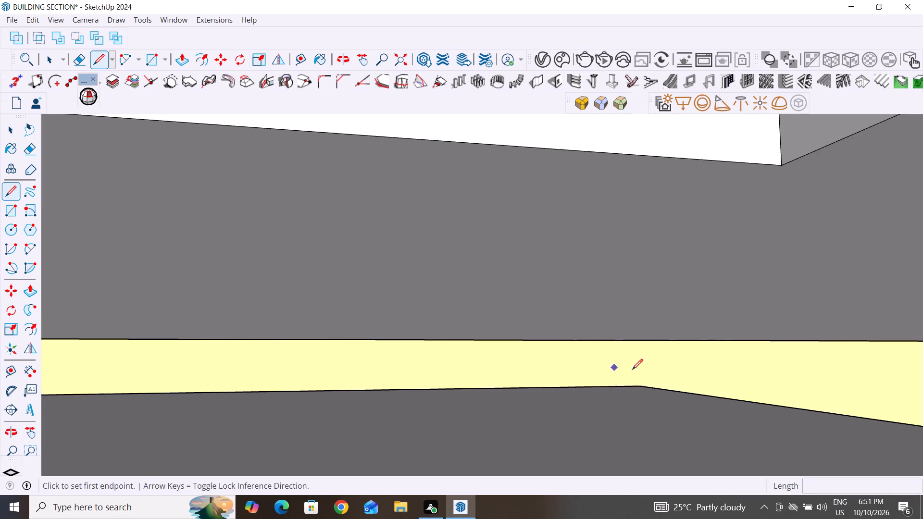
left_click(638, 387)
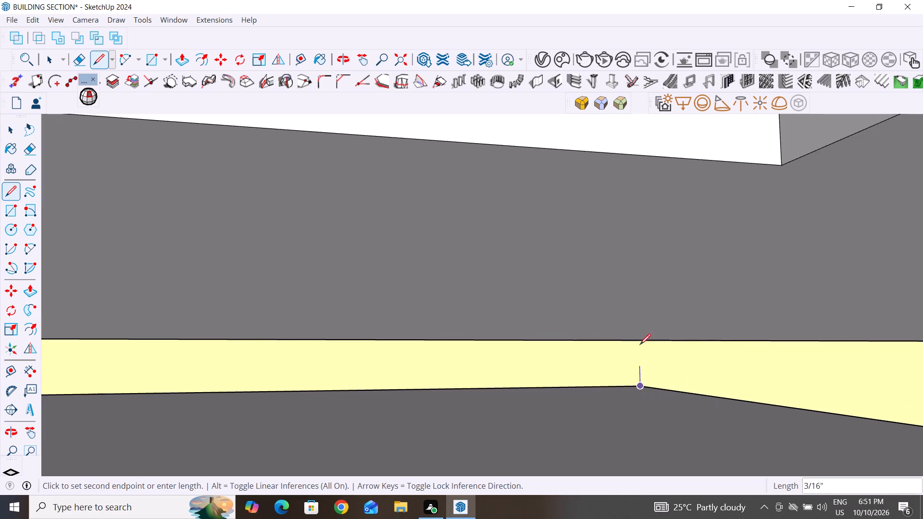
left_click(633, 227)
scroll(638, 236, "down", 5)
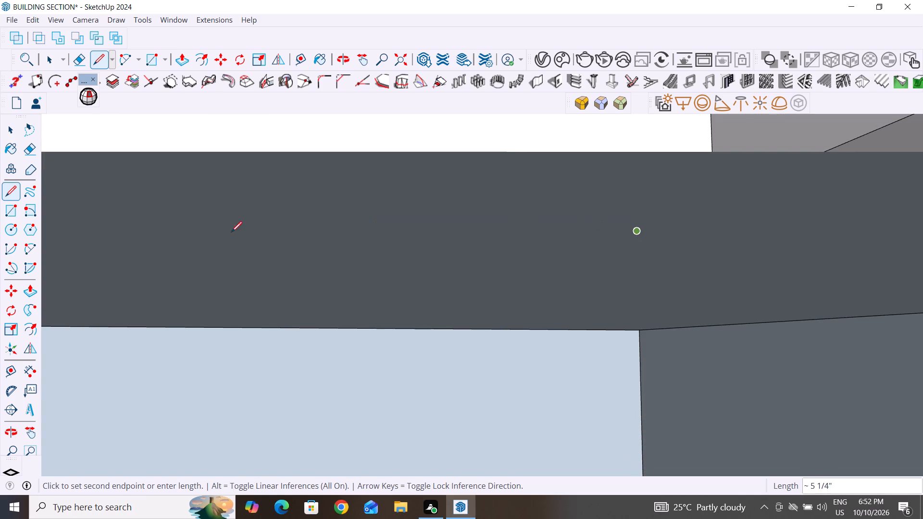
left_click(15, 133)
Examine the vertical line at the tread corner against the end face and side of the slab opening.
scroll(582, 377, "down", 4)
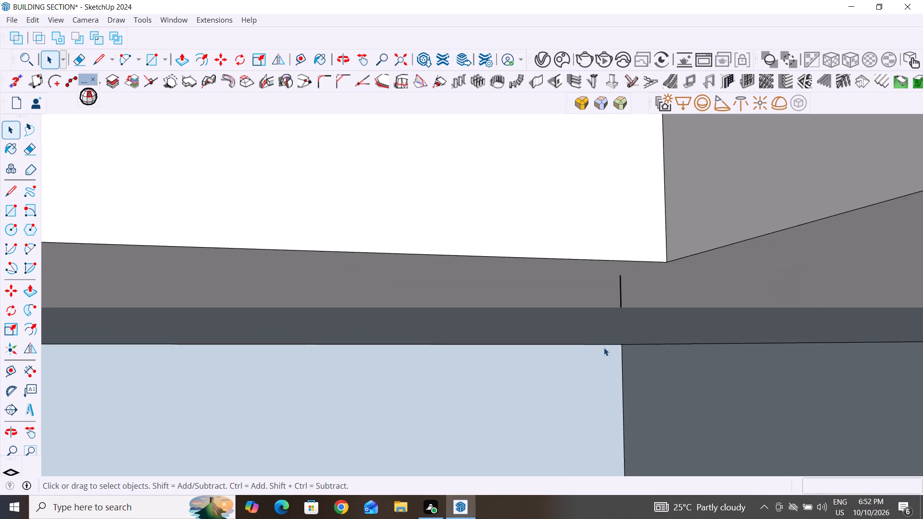
middle_click_drag(606, 360, 591, 371)
scroll(725, 396, "down", 11)
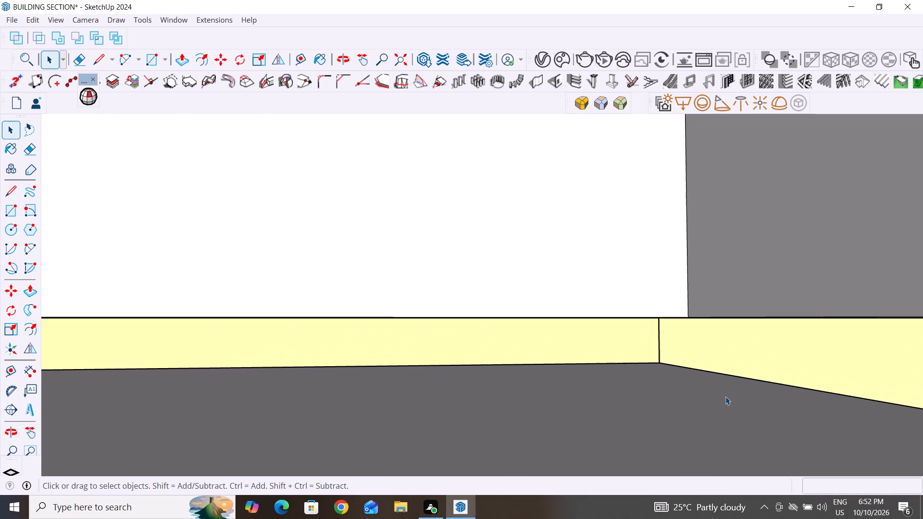
scroll(725, 396, "down", 9)
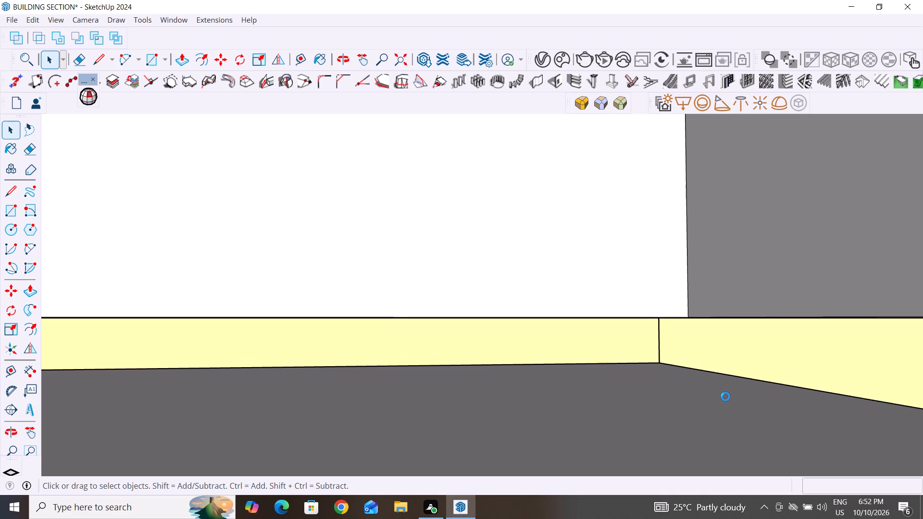
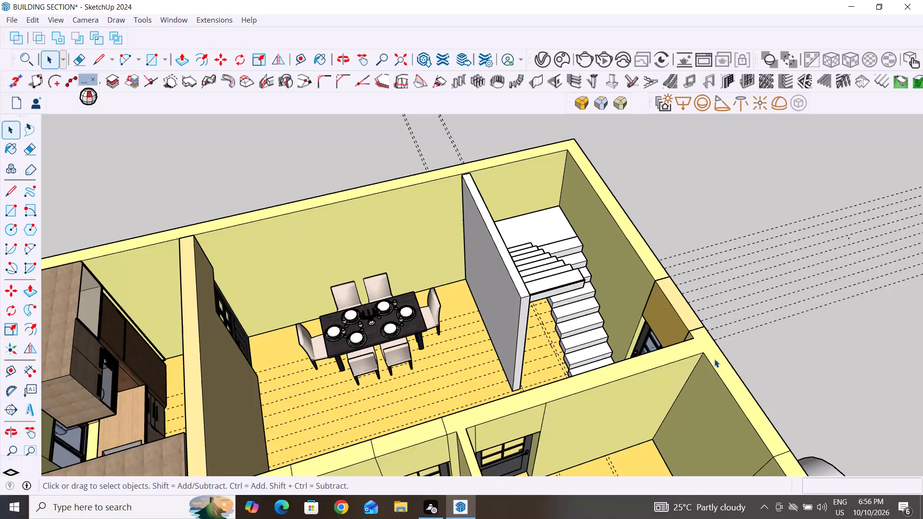
Delete the band of parallel construction guide lines crossing the house beneath the dining room and stairs.
middle_click_drag(690, 359, 615, 259)
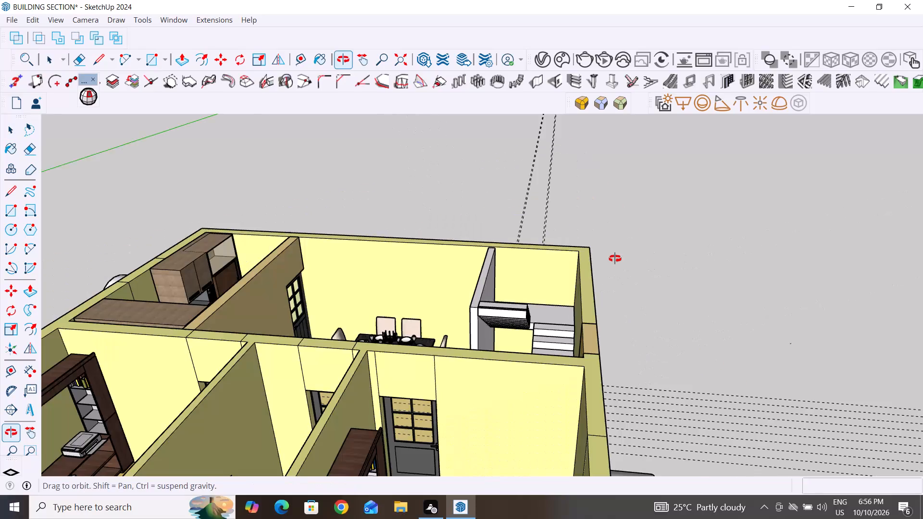
middle_click_drag(615, 259, 362, 316)
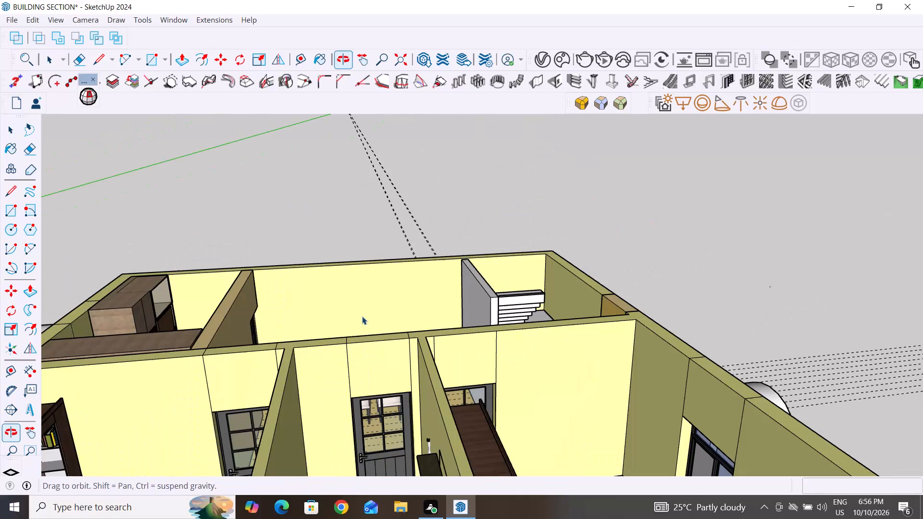
middle_click_drag(362, 316, 657, 225)
scroll(363, 321, "up", 4)
scroll(360, 416, "down", 2)
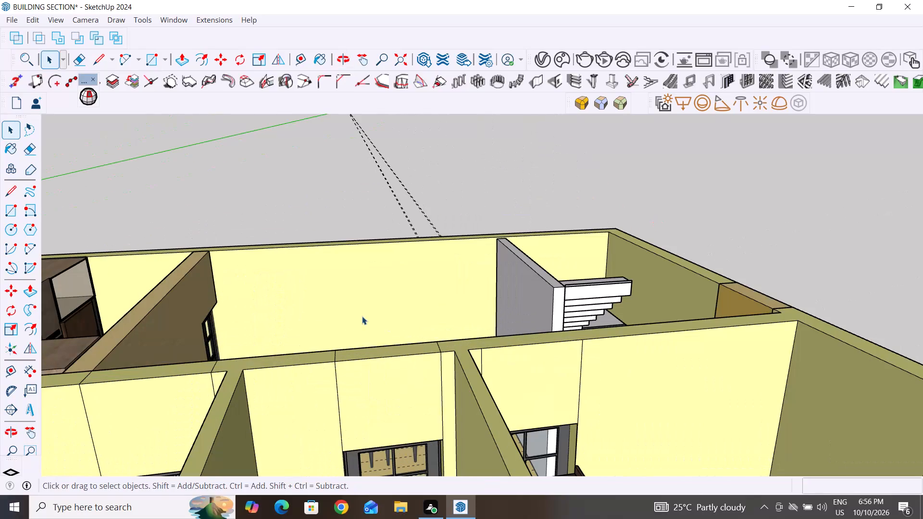
scroll(362, 316, "down", 4)
scroll(360, 416, "down", 9)
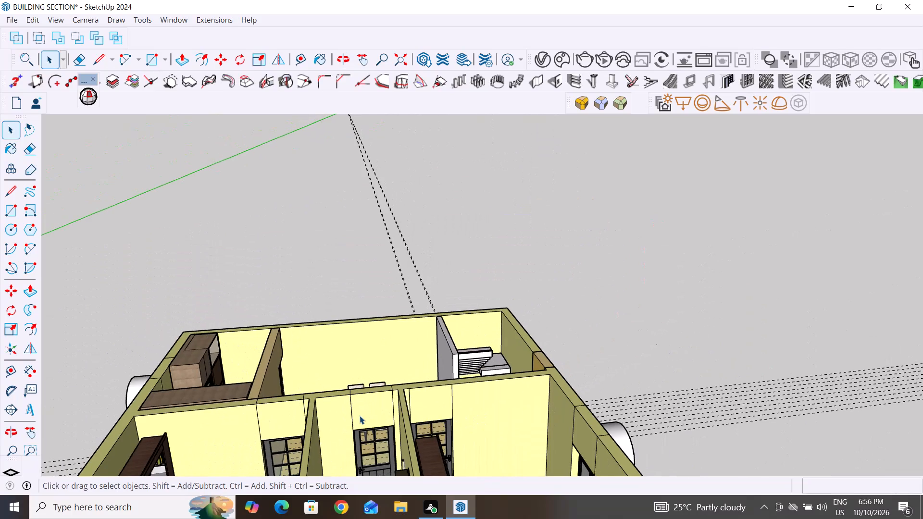
scroll(360, 416, "down", 5)
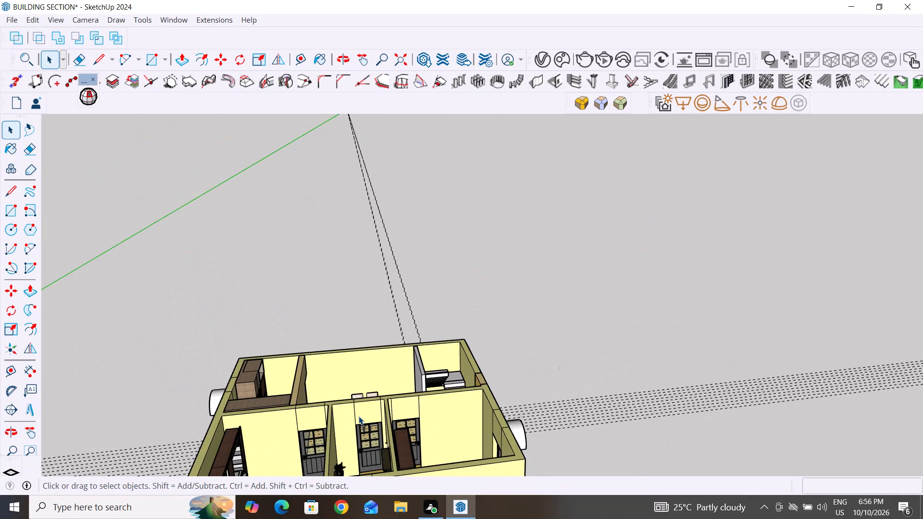
left_click(183, 231)
middle_click_drag(612, 250, 425, 313)
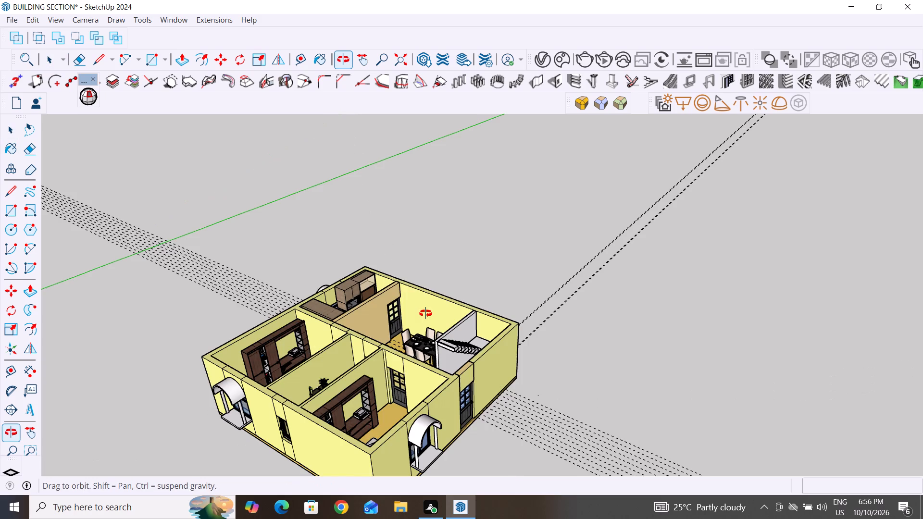
scroll(546, 395, "up", 4)
scroll(433, 242, "up", 4)
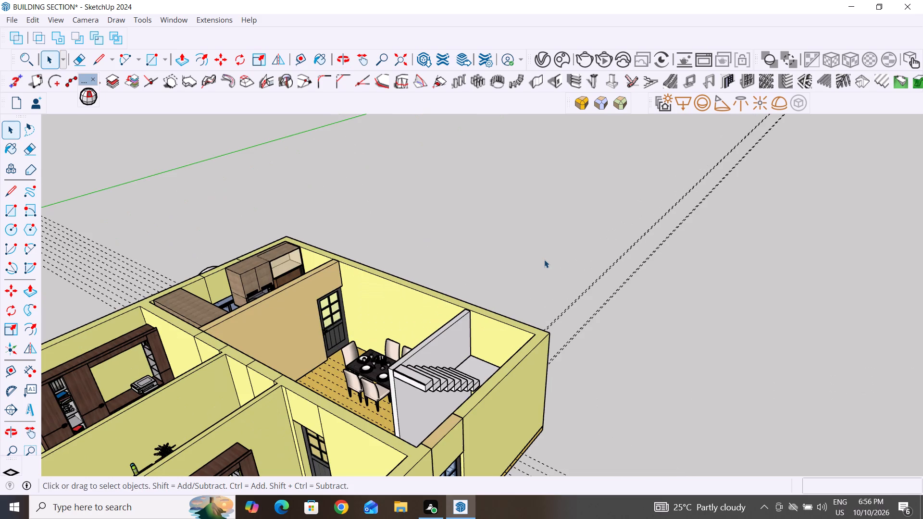
scroll(325, 250, "down", 11)
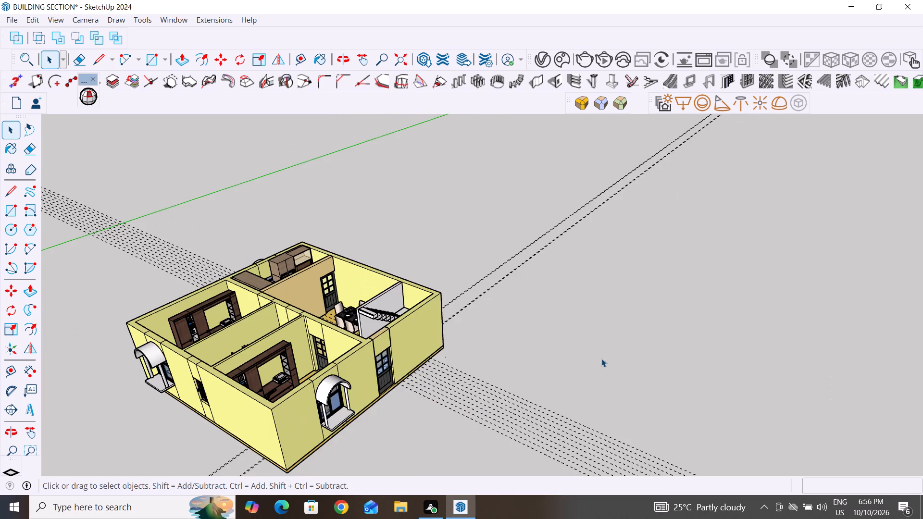
left_click_drag(619, 366, 494, 459)
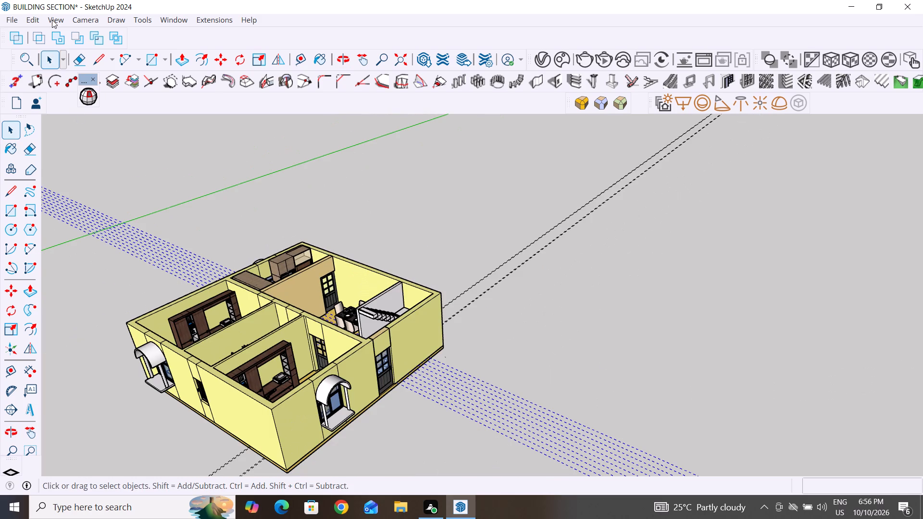
key("Delete")
Delete the remaining pair of parallel guide lines running lengthwise through the house and past the floor plan.
left_click_drag(590, 194, 579, 210)
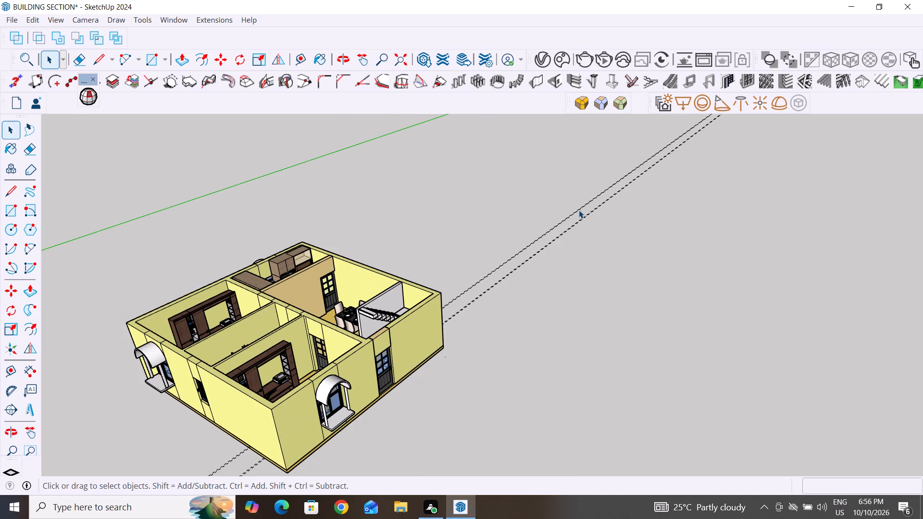
left_click_drag(579, 210, 545, 270)
key("Delete")
left_click(545, 270)
scroll(545, 270, "down", 4)
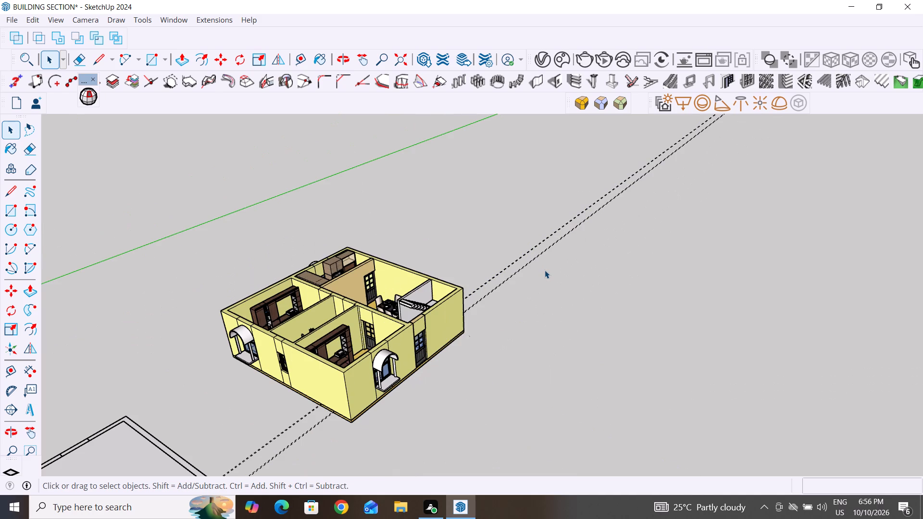
middle_click_drag(611, 324, 466, 308)
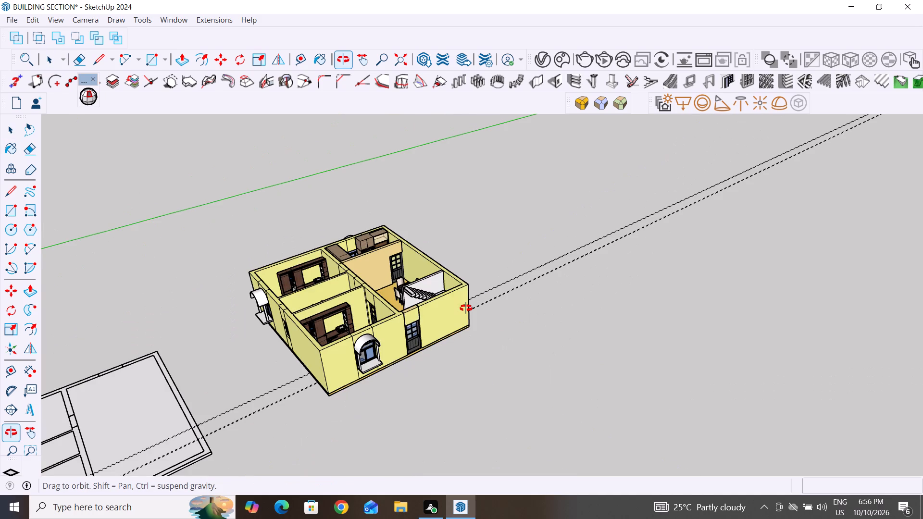
left_click_drag(656, 262, 581, 340)
key("Delete")
left_click(581, 340)
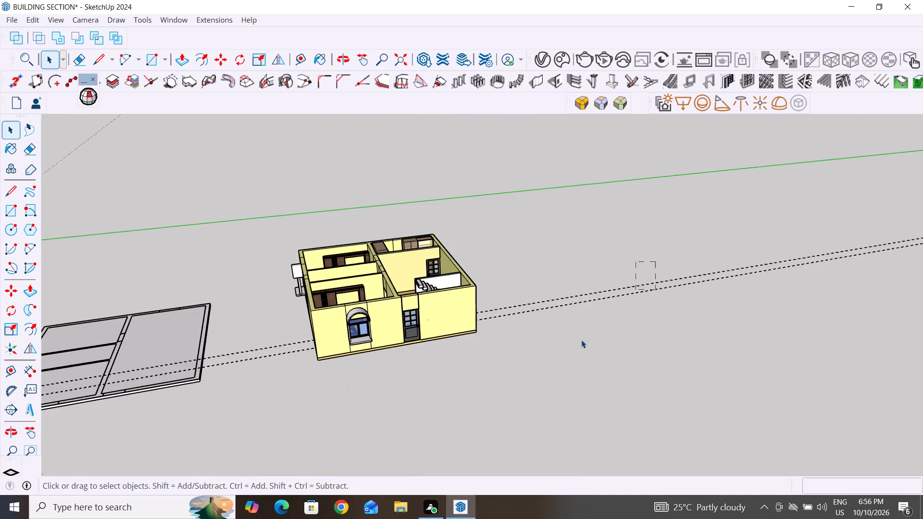
key("Delete")
left_click(588, 285)
left_click_drag(698, 284, 649, 257)
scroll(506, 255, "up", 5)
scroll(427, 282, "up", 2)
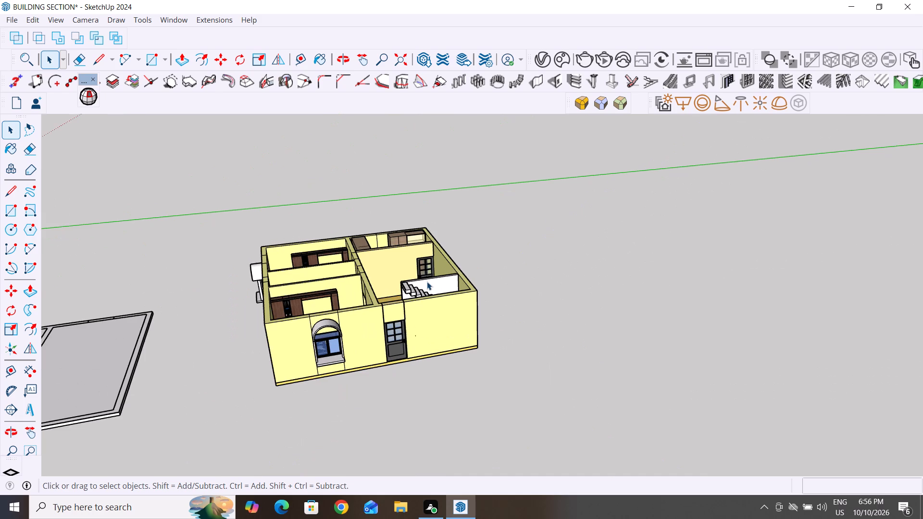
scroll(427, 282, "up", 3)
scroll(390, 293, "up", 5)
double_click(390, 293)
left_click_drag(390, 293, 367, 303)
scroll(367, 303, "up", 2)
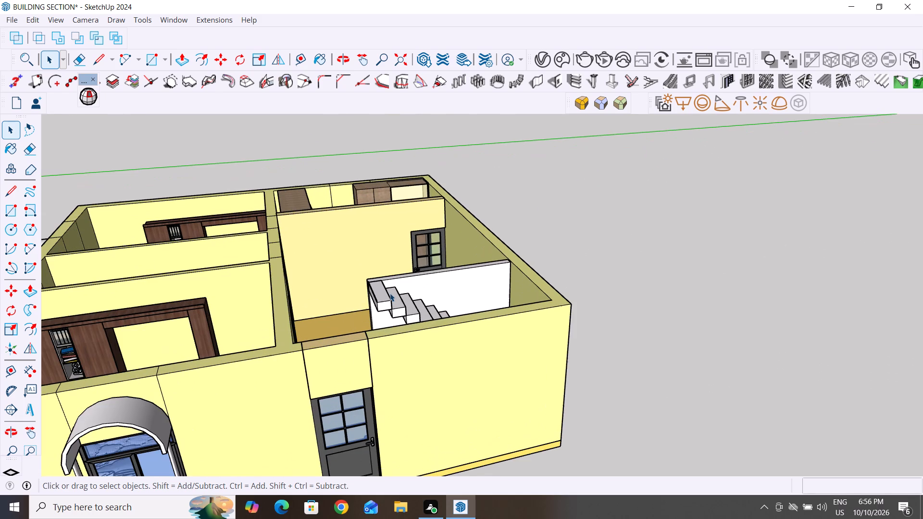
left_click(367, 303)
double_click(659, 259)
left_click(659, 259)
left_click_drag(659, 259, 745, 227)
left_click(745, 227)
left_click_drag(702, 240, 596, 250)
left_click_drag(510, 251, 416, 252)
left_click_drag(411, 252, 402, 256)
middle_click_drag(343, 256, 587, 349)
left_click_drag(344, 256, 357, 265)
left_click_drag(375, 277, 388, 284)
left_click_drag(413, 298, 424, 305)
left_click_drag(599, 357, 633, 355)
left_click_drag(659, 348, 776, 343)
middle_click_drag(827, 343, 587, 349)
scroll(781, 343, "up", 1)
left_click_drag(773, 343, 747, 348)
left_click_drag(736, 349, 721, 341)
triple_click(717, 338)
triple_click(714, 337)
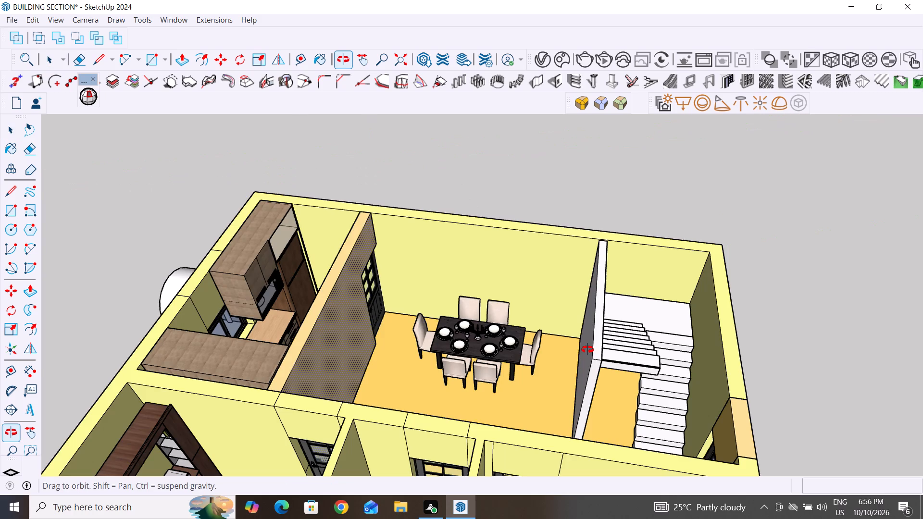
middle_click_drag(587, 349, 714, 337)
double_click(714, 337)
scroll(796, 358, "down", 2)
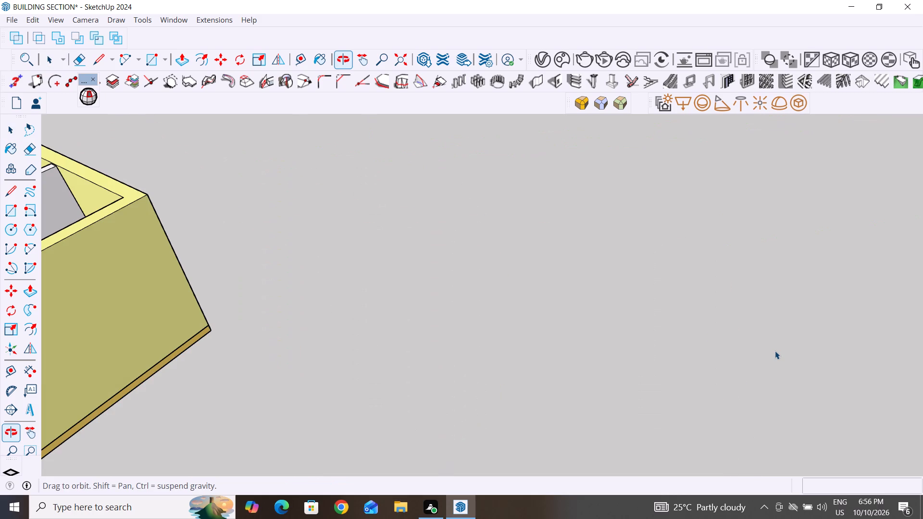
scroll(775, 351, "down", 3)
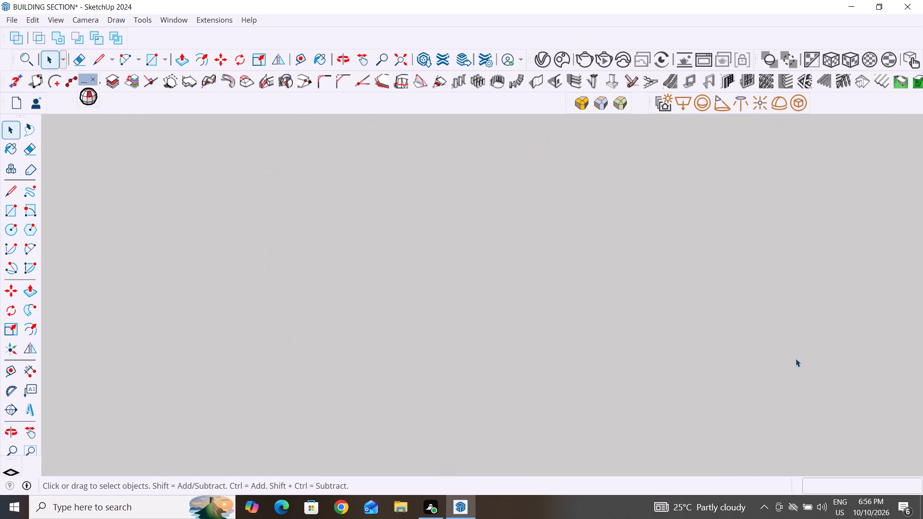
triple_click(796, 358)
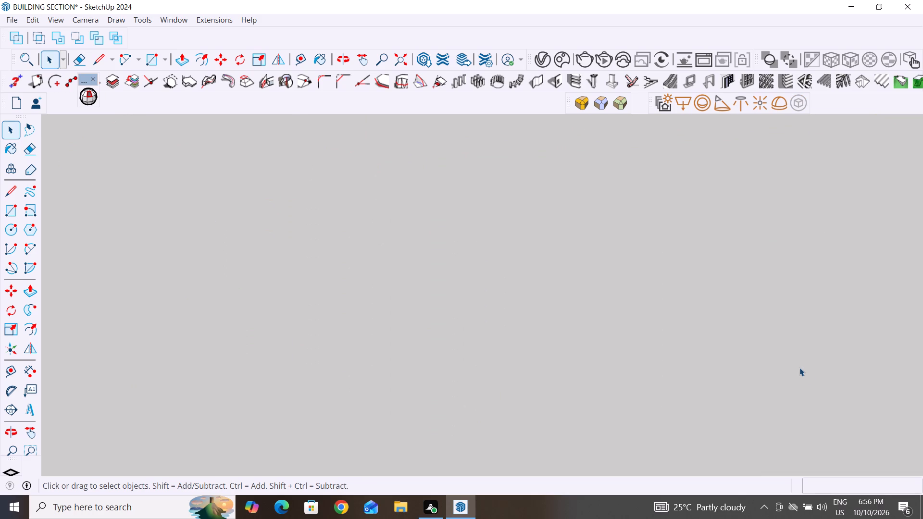
Fit the whole model in view, and examine both staircase flights and the landing from several sides.
scroll(822, 383, "down", 3)
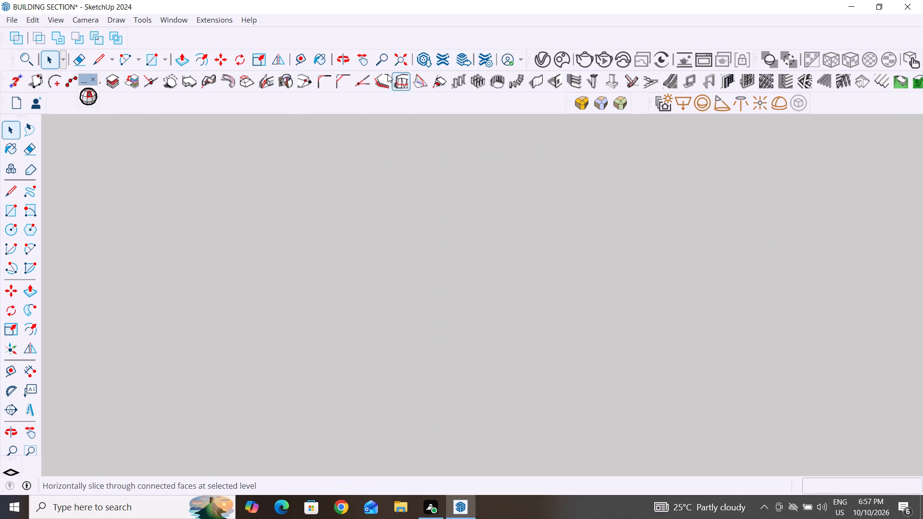
left_click(395, 58)
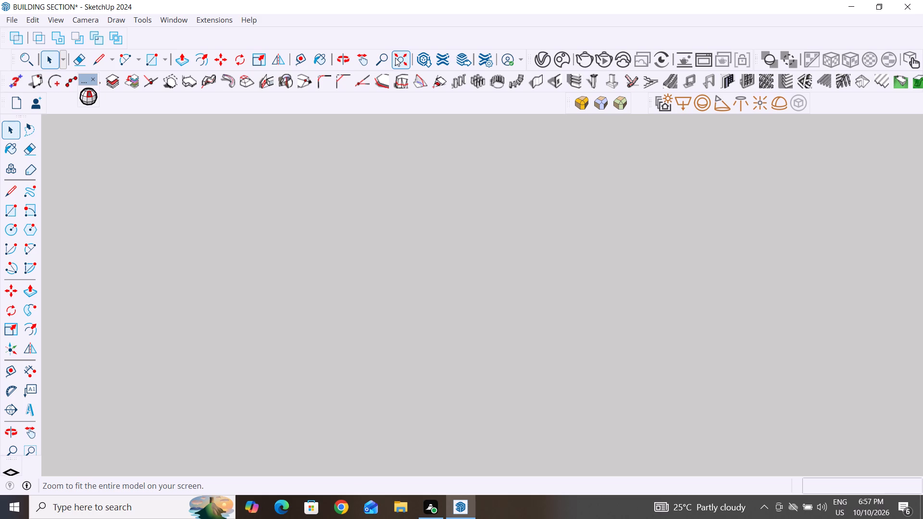
scroll(829, 140, "up", 2)
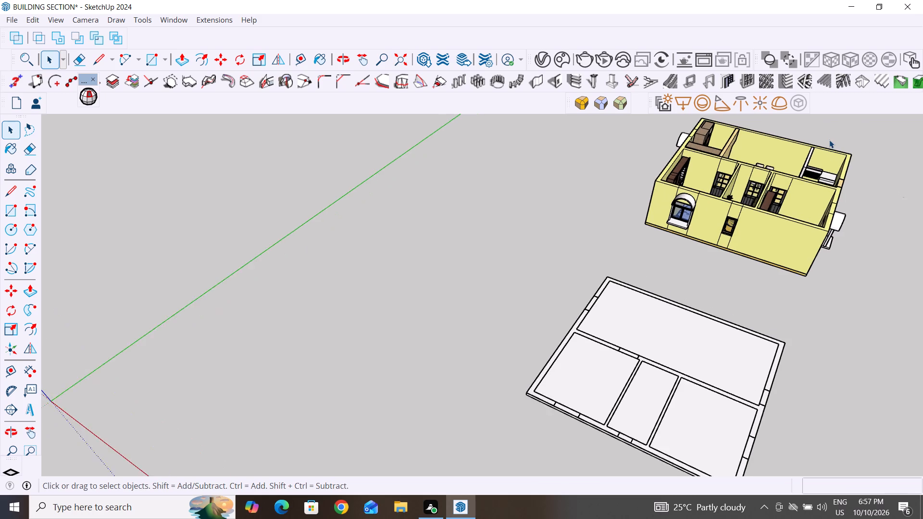
scroll(829, 140, "up", 18)
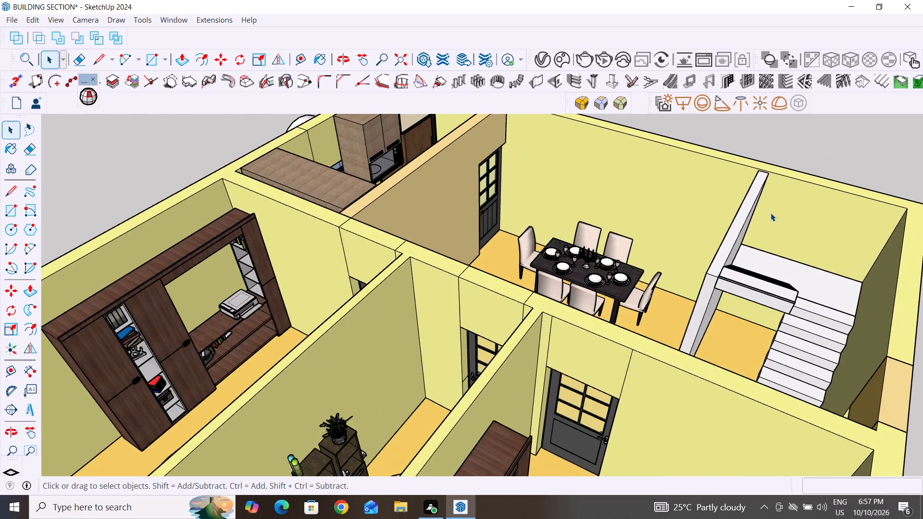
scroll(743, 229, "up", 4)
middle_click_drag(770, 294, 636, 297)
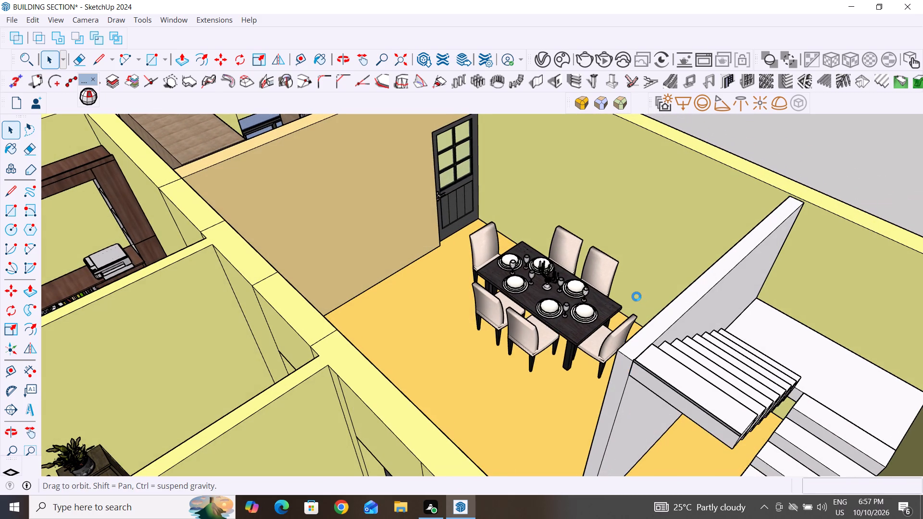
middle_click_drag(636, 297, 555, 314)
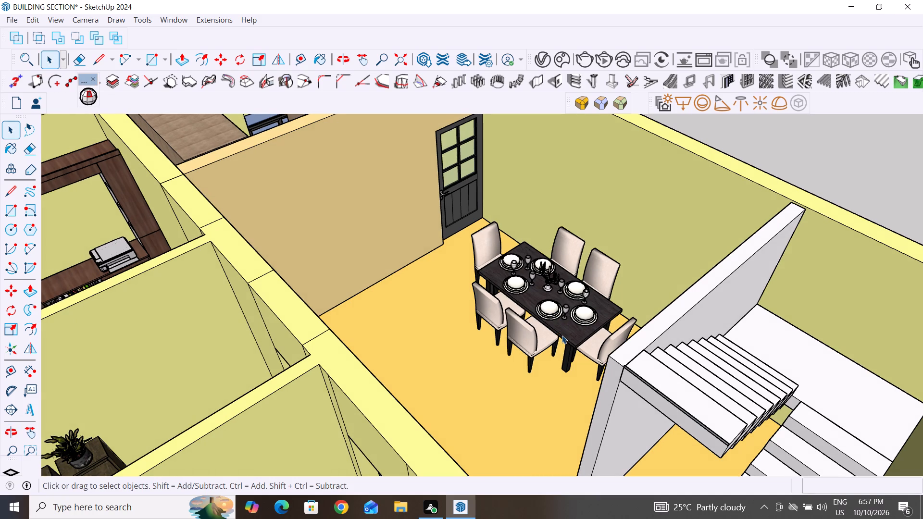
scroll(615, 366, "up", 5)
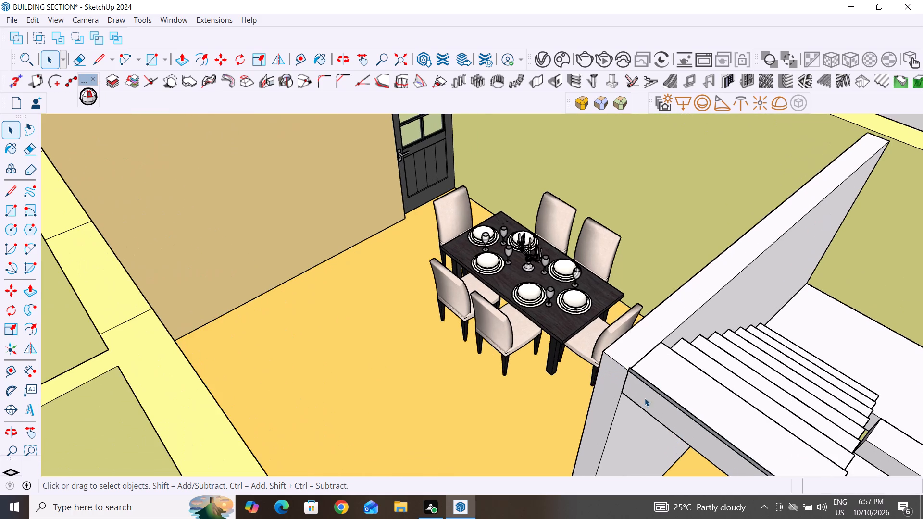
scroll(731, 372, "up", 1)
middle_click_drag(728, 372, 445, 346)
scroll(558, 271, "down", 5)
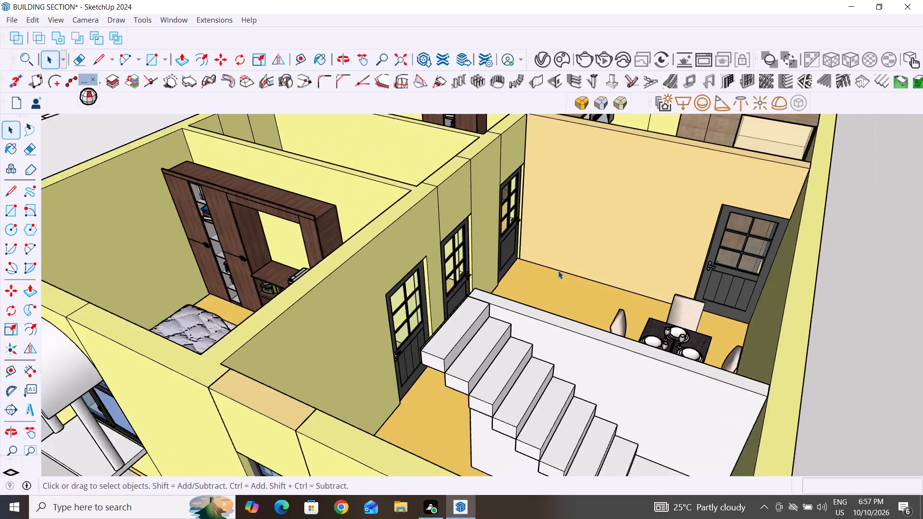
scroll(558, 271, "down", 4)
scroll(581, 376, "up", 10)
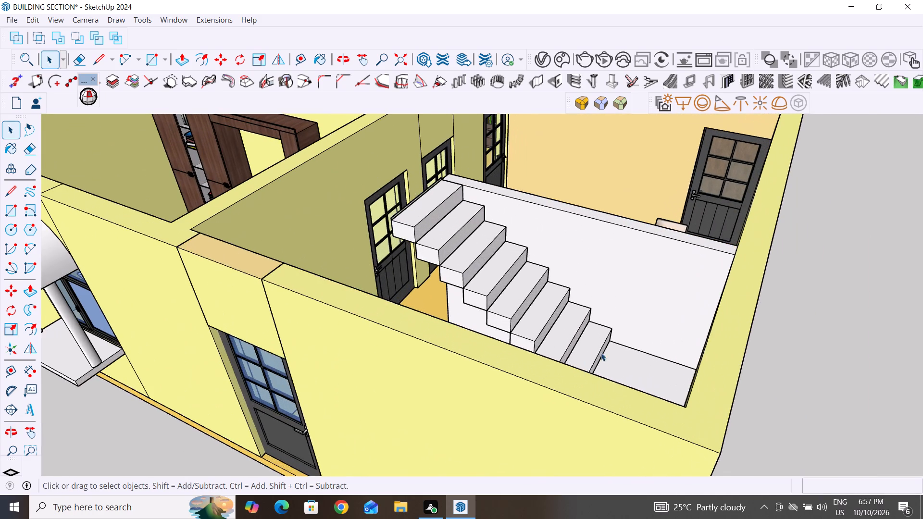
middle_click_drag(601, 356, 533, 418)
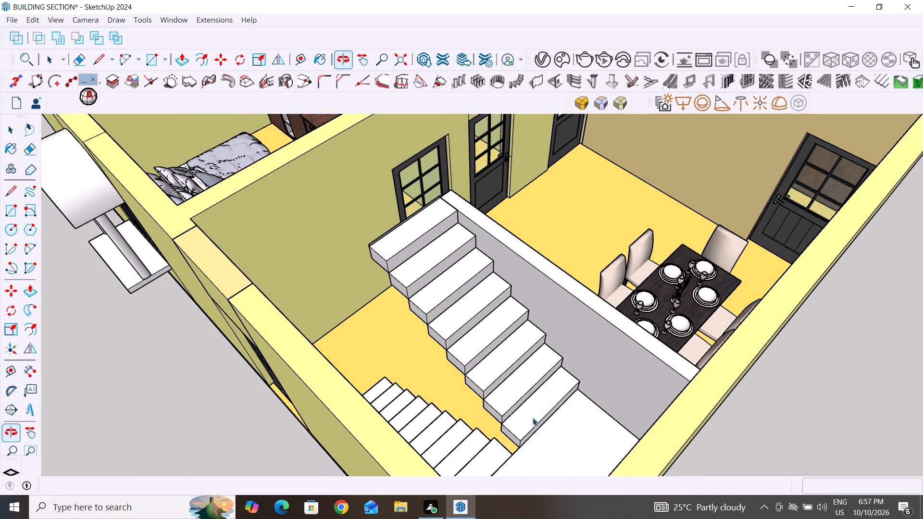
scroll(524, 446, "up", 2)
middle_click_drag(554, 469, 635, 490)
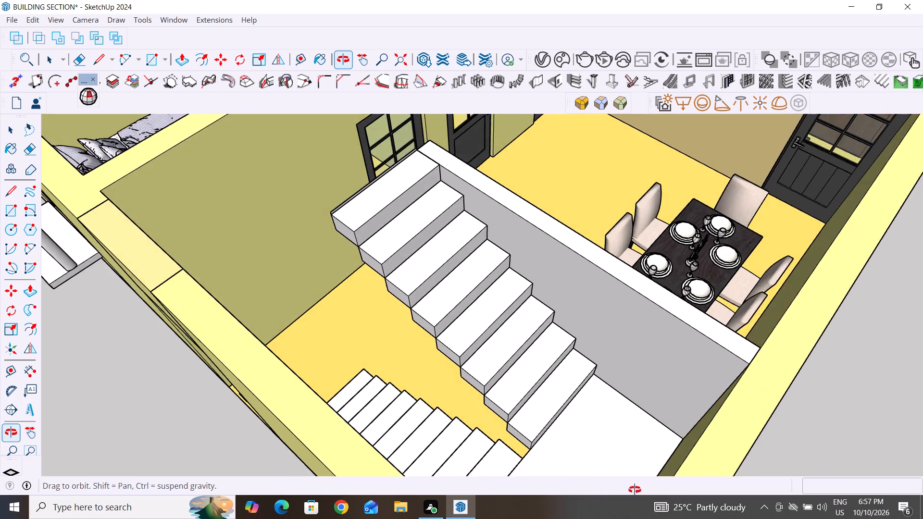
middle_click_drag(635, 490, 781, 447)
Delete the lower flight's top step, the one overlapping the landing.
middle_click_drag(567, 347, 755, 423)
scroll(619, 204, "up", 6)
middle_click_drag(596, 213, 622, 168)
scroll(549, 222, "up", 4)
middle_click_drag(551, 229, 580, 124)
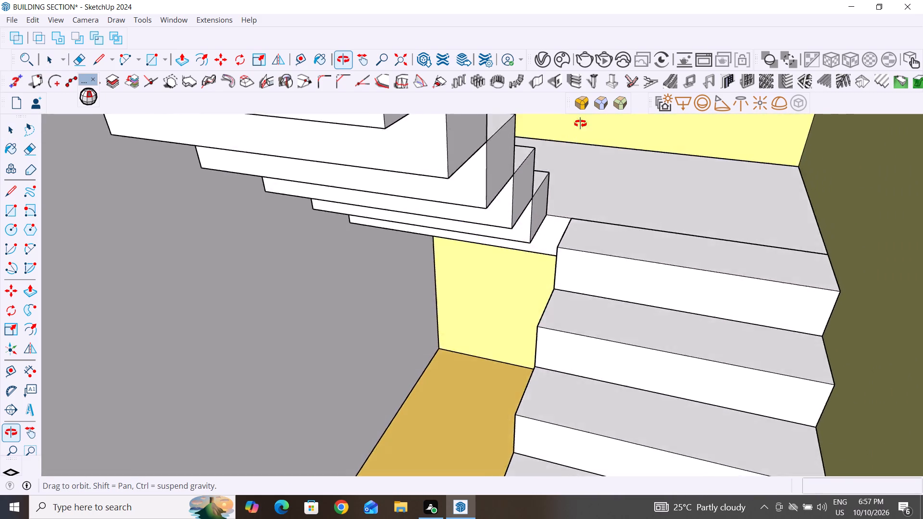
middle_click_drag(580, 124, 593, 93)
left_click(539, 251)
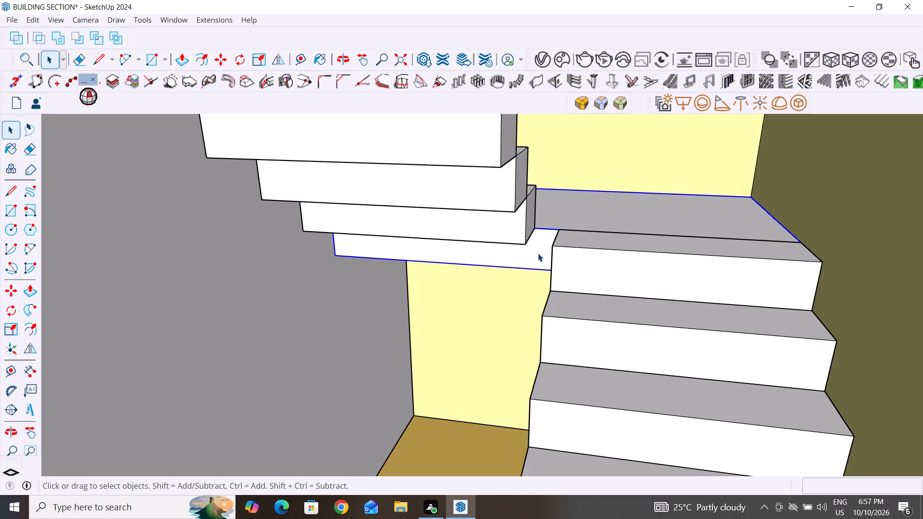
key("m")
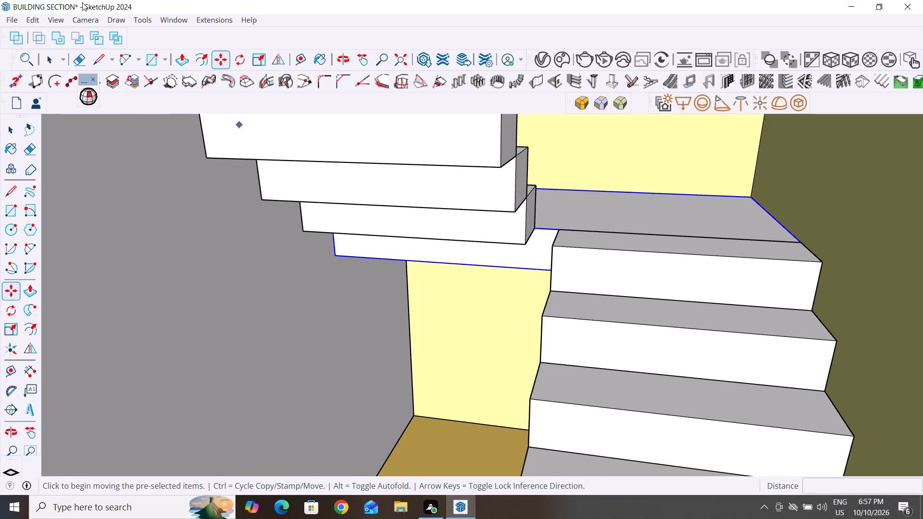
left_click(9, 132)
left_click(712, 270)
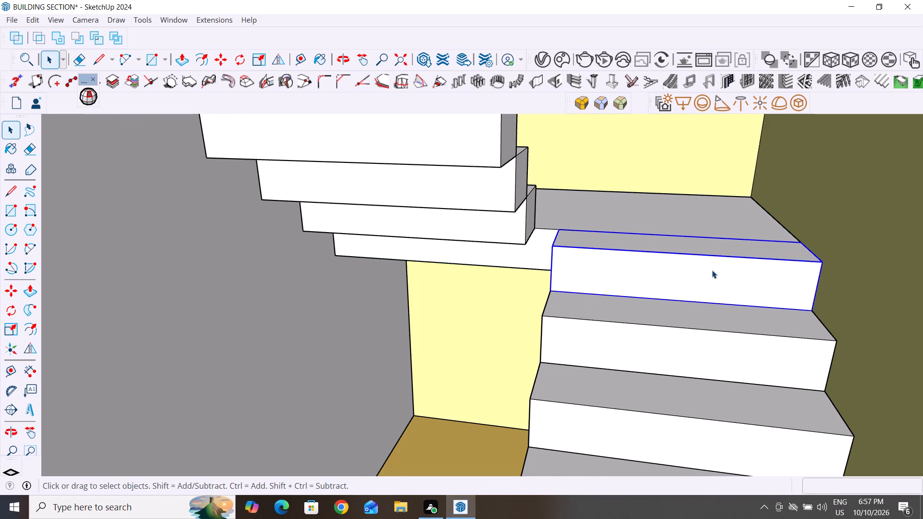
key("Delete")
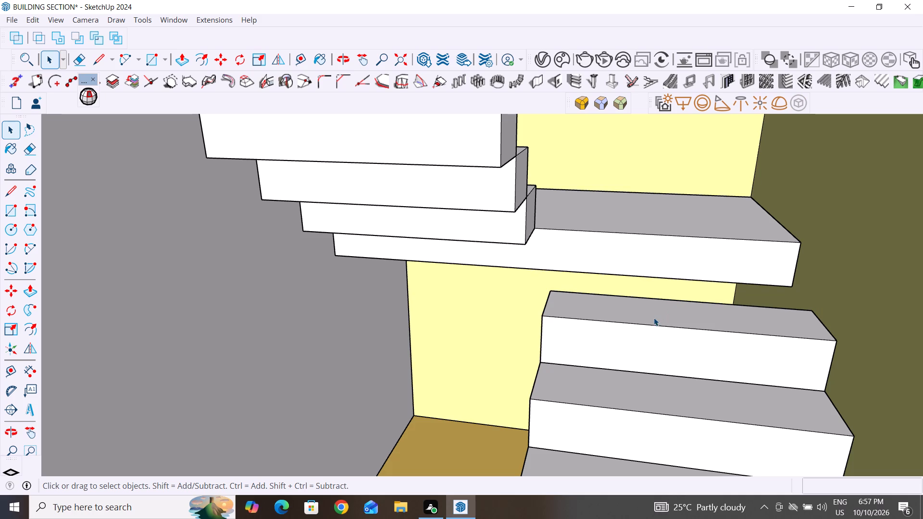
Move the landing by its bottom front corner onto the back top corner of the lower flight's highest remaining step.
left_click(718, 277)
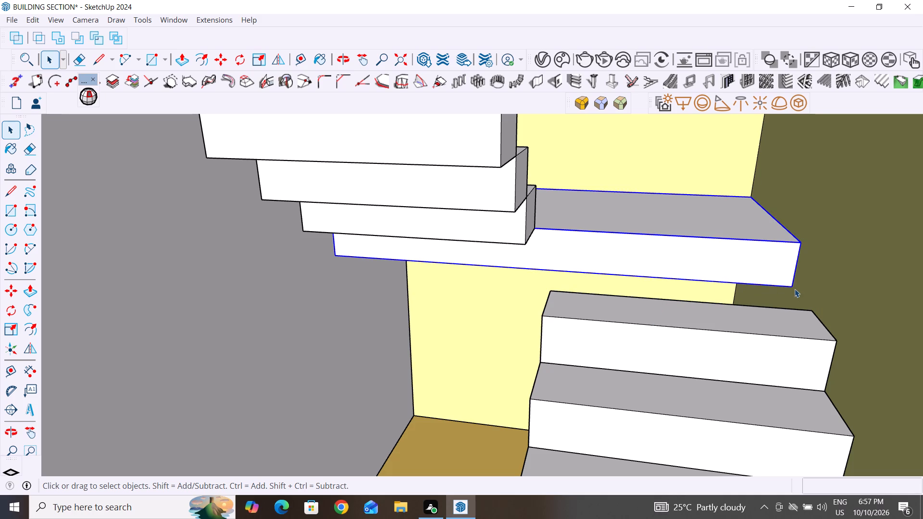
key("m")
left_click(794, 286)
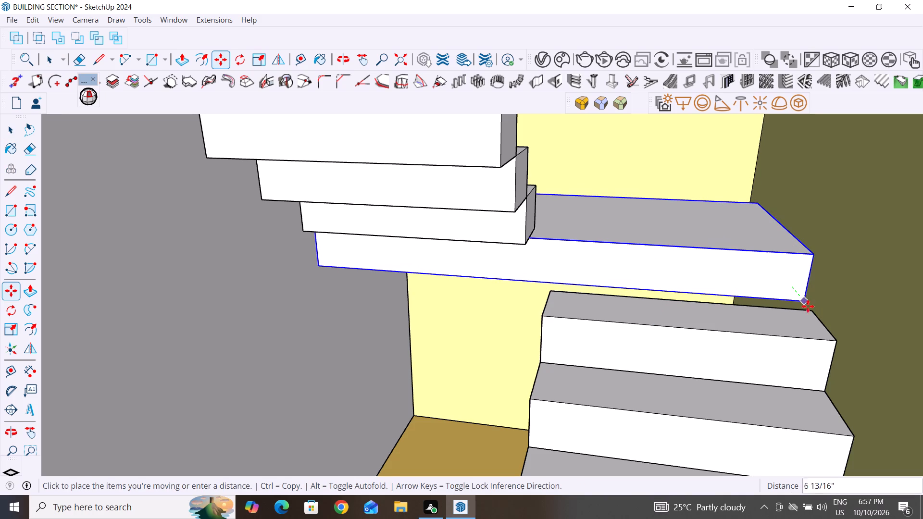
left_click(811, 309)
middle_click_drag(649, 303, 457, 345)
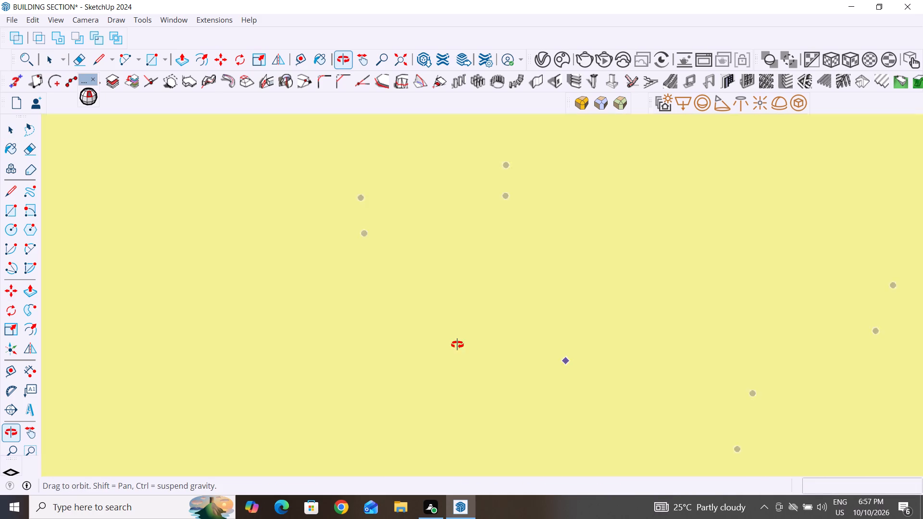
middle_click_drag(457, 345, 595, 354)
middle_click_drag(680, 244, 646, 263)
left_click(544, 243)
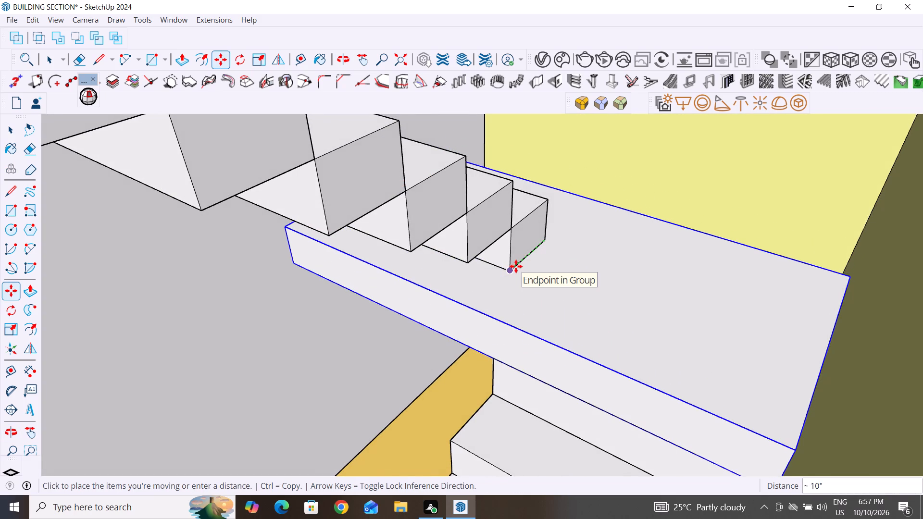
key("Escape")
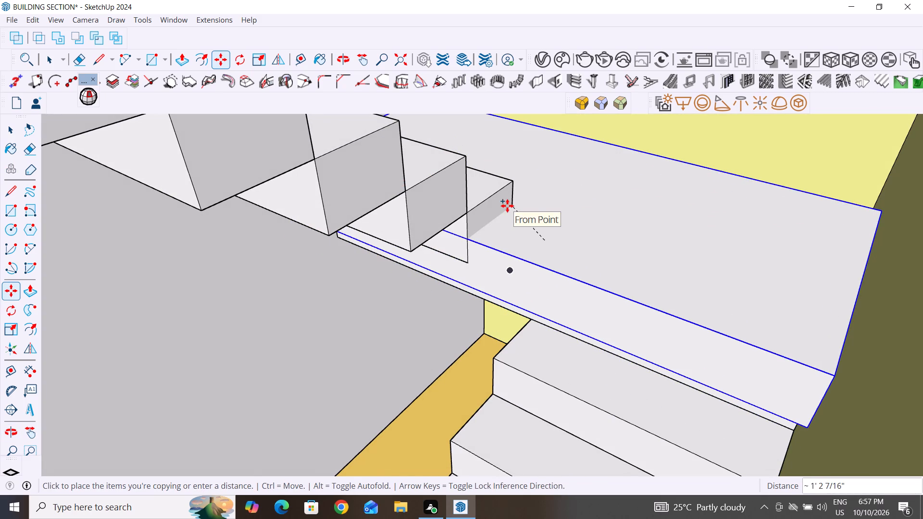
Group the eight treads of the upper flight, from the one at the landing to the top tread.
scroll(586, 435, "down", 4)
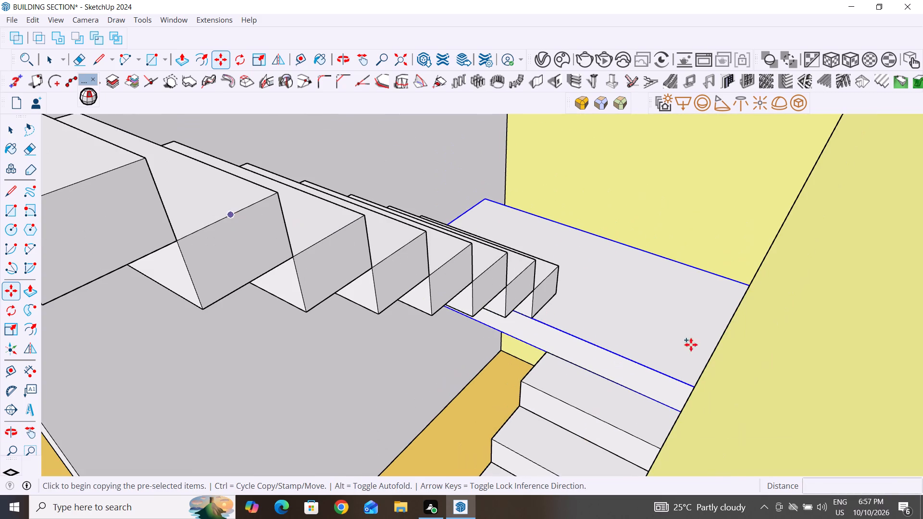
left_click(2, 131)
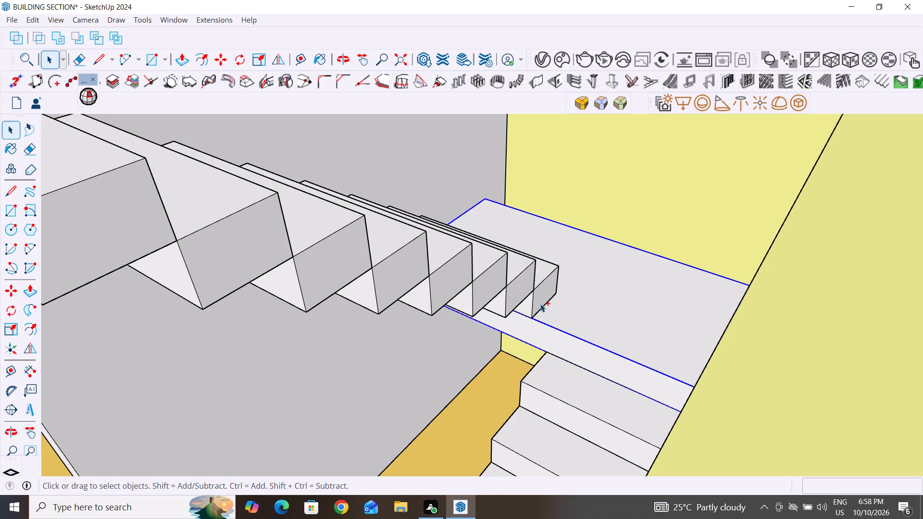
left_click(540, 304)
left_click(520, 295, "ctrl")
left_click(487, 284, "ctrl")
left_click(454, 277, "ctrl")
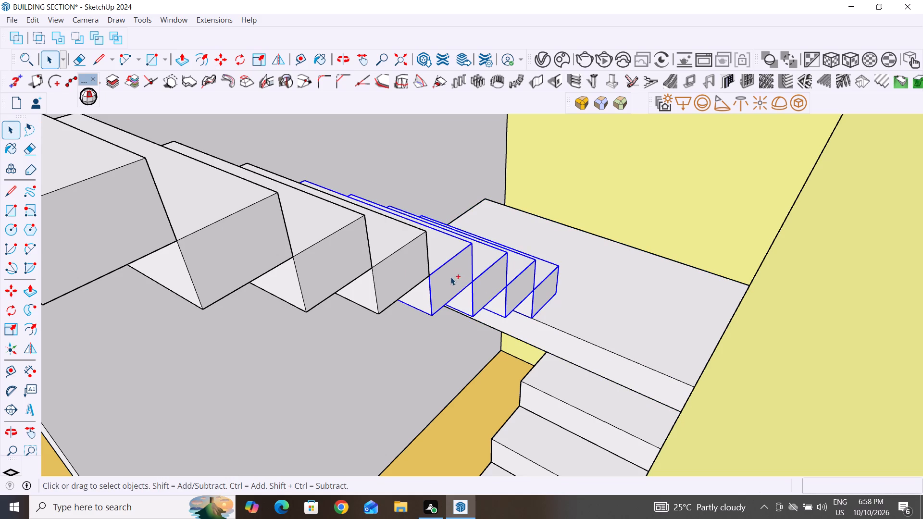
left_click(387, 269, "ctrl")
left_click(346, 254, "ctrl")
left_click(256, 231, "ctrl")
scroll(514, 327, "down", 2)
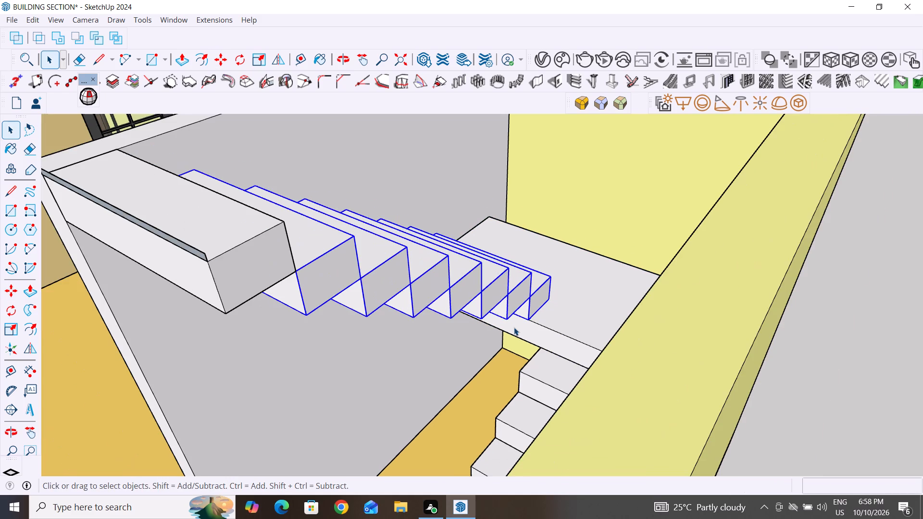
left_click(268, 256, "ctrl")
right_click(268, 256, "ctrl")
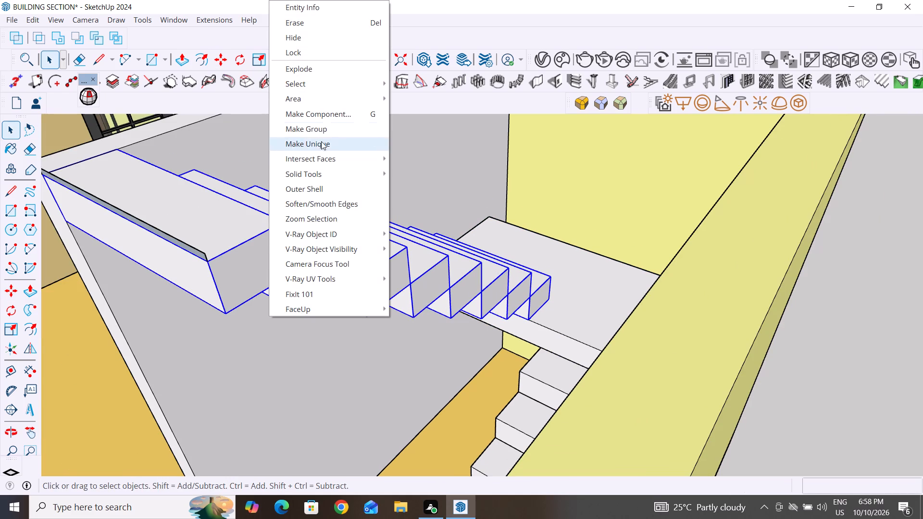
left_click(324, 126)
left_click(827, 337)
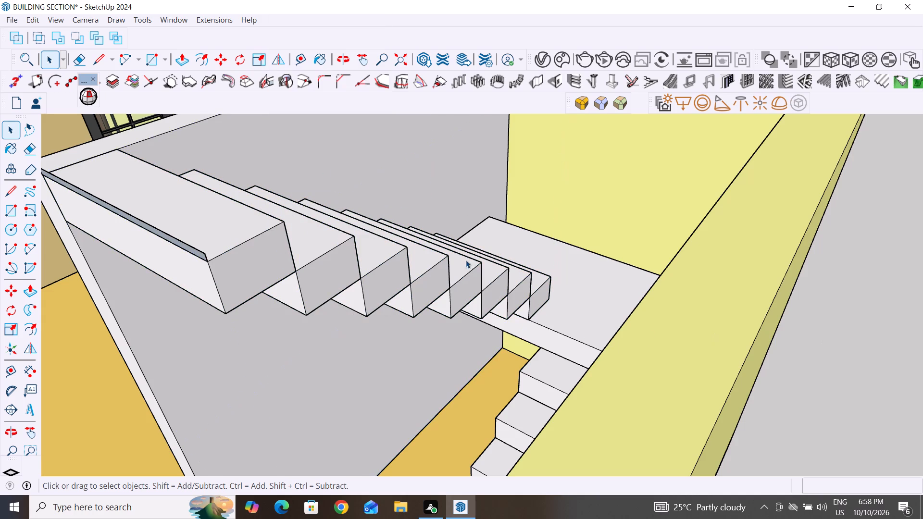
Move the grouped upper flight up 1", bringing the top tread's upper corner to the top of the thin strip along its edge.
left_click(267, 280)
key("m")
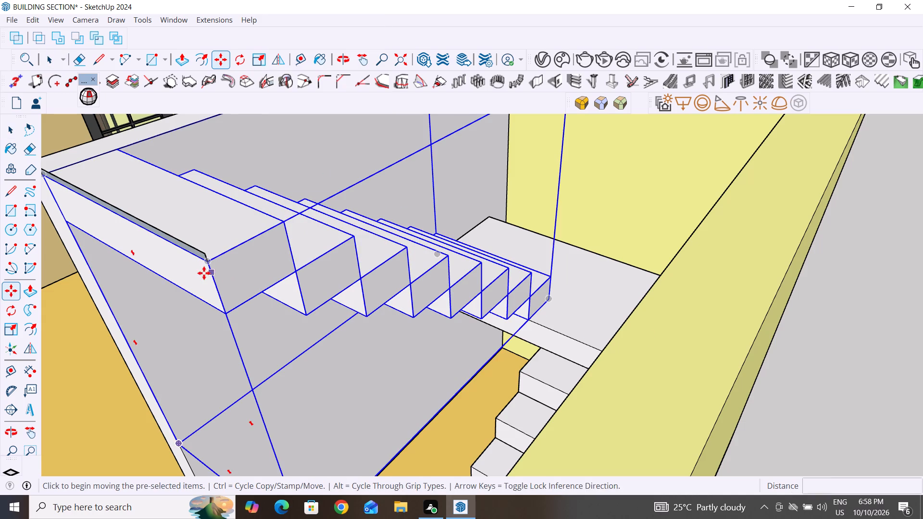
left_click(210, 262)
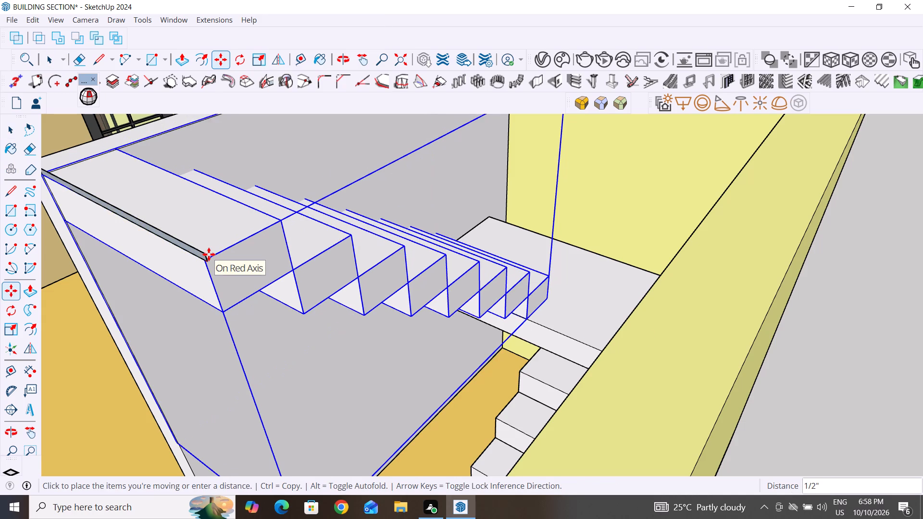
scroll(201, 248, "up", 8)
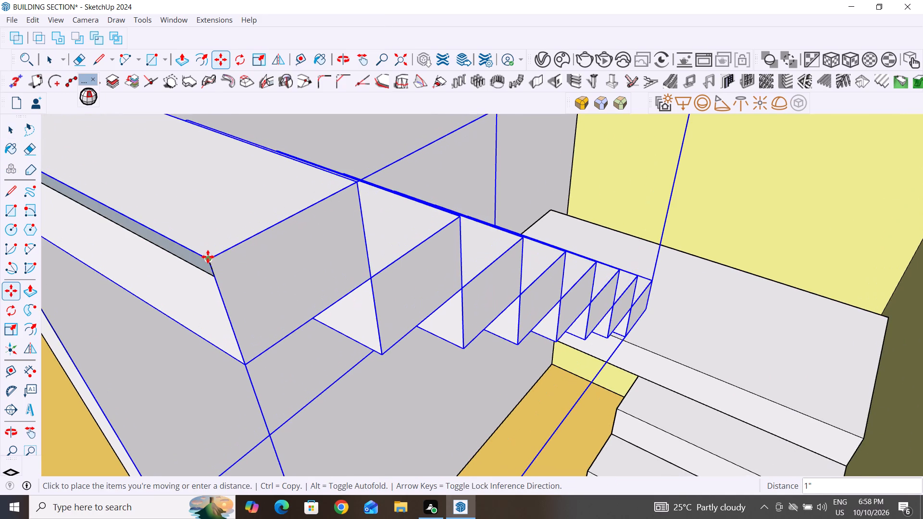
left_click(208, 257)
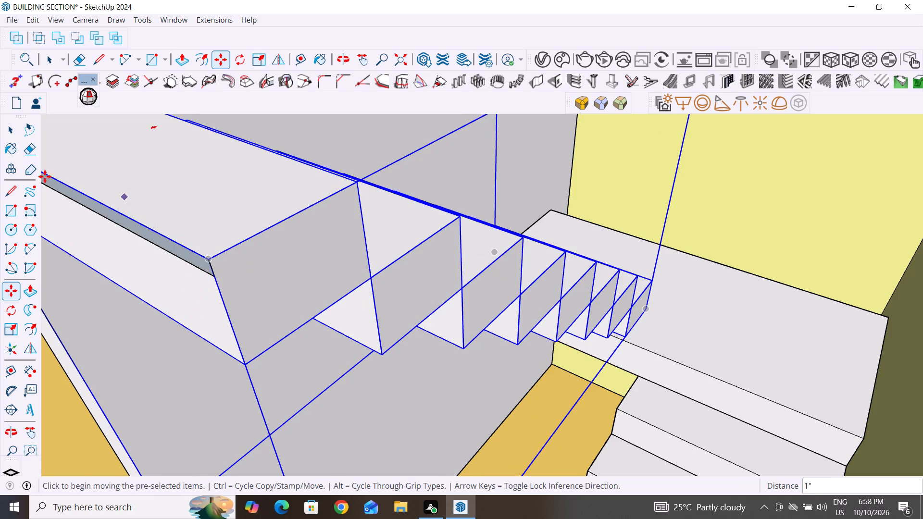
Delete the leftover strip face and its two long edges on the side of the top tread.
left_click(9, 134)
left_click(153, 237)
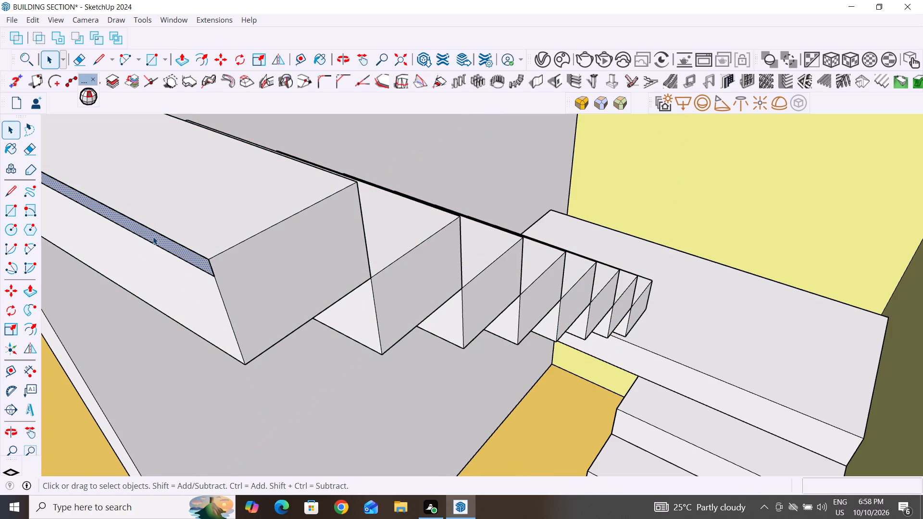
key("Delete")
left_click(184, 248)
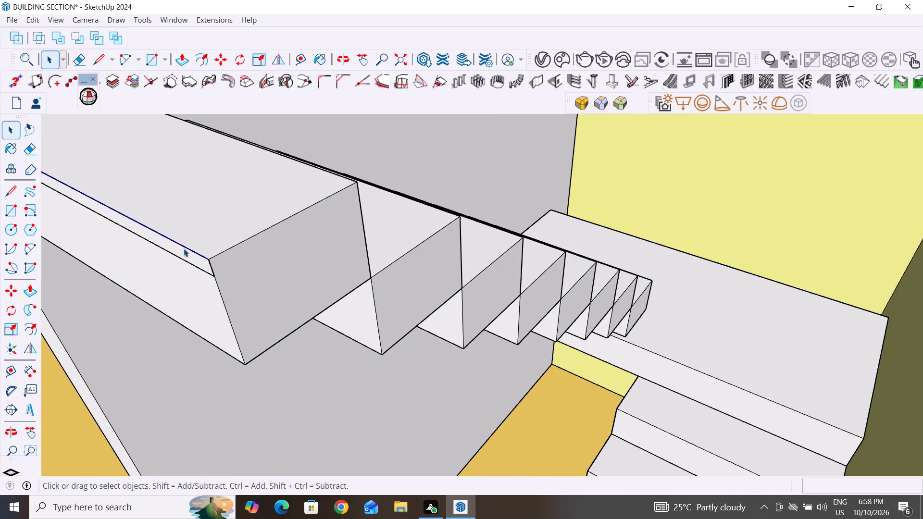
key("Delete")
left_click(184, 261)
key("Delete")
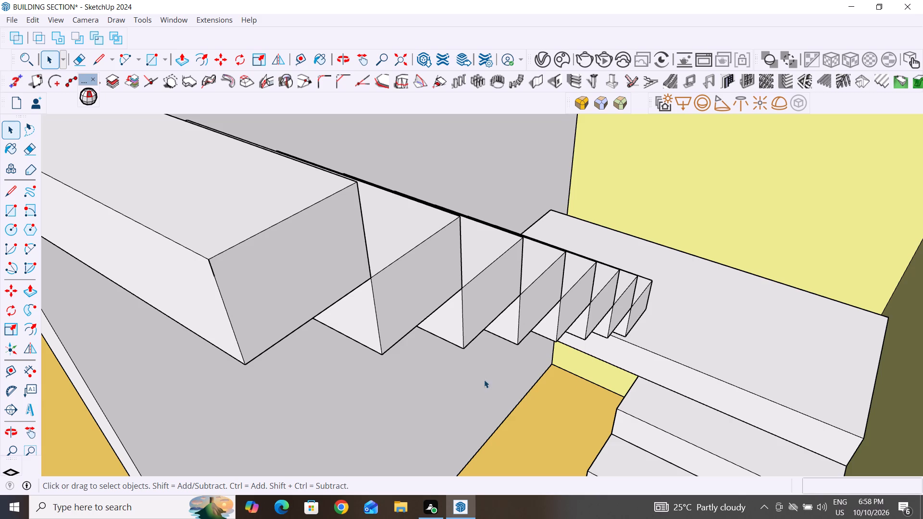
Inside the landing group, raise the landing's top face 1" with Push/Pull to meet the bottom tread of the upper flight.
middle_click_drag(631, 347, 725, 235)
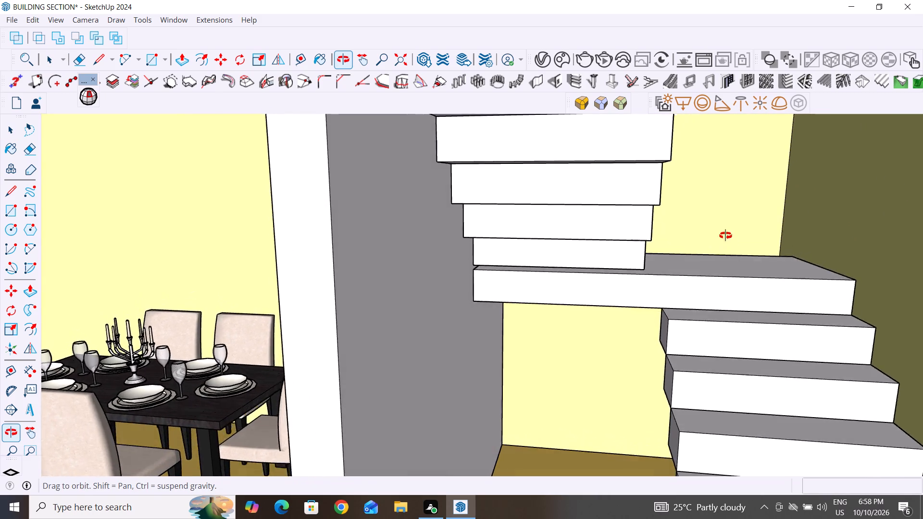
middle_click_drag(725, 235, 667, 346)
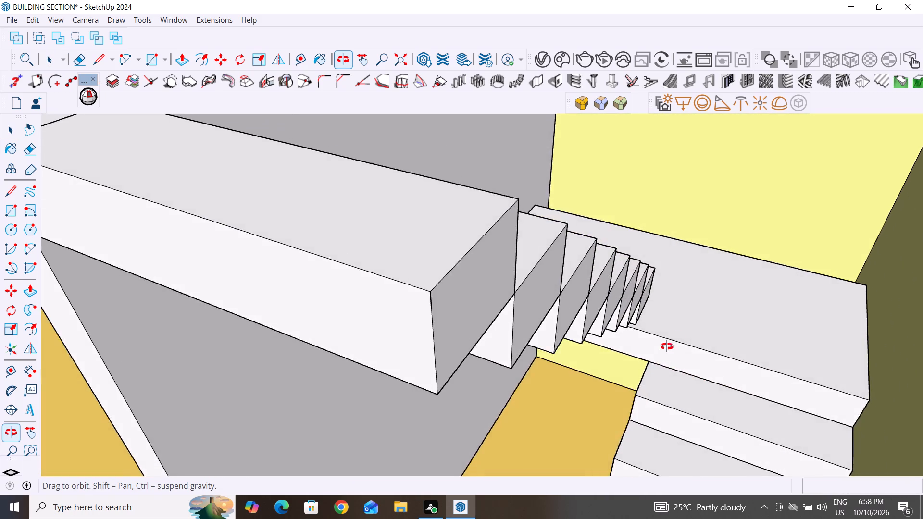
middle_click_drag(667, 346, 676, 334)
double_click(710, 304)
left_click(710, 304)
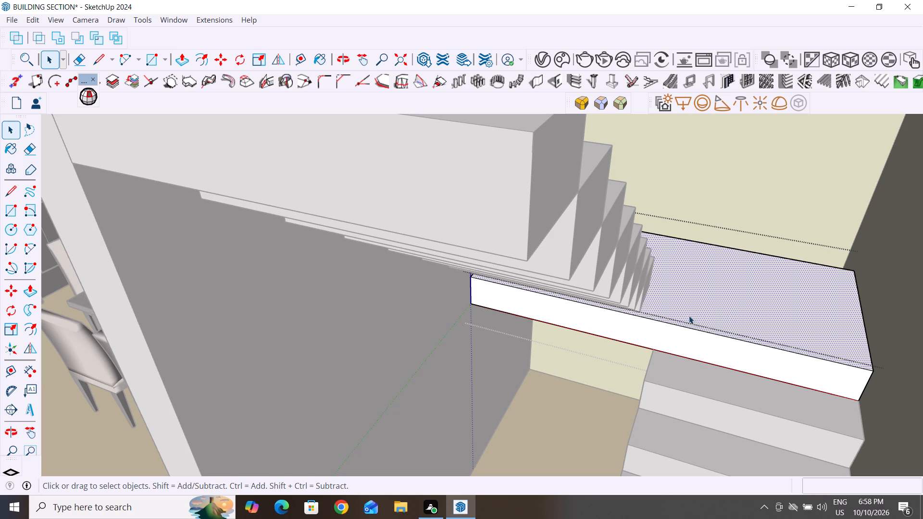
scroll(617, 315, "up", 4)
middle_click_drag(650, 290, 690, 226)
scroll(653, 286, "up", 1)
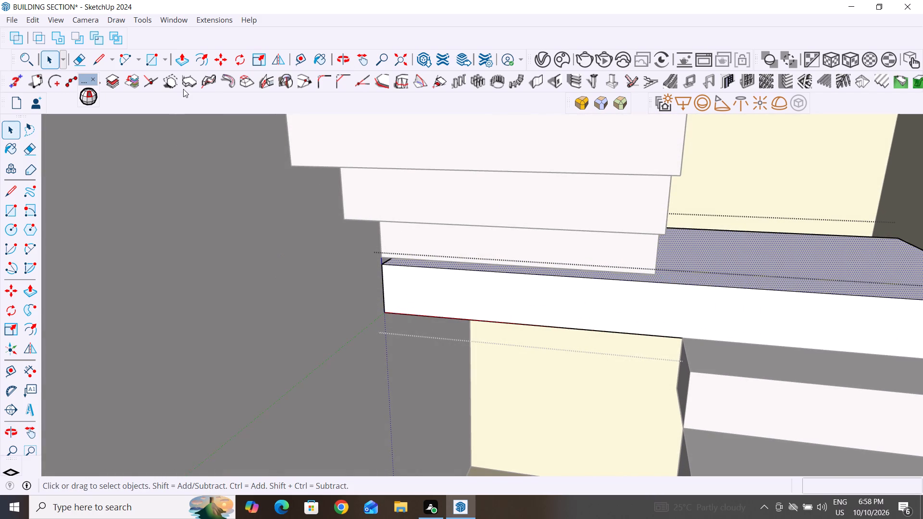
left_click(178, 54)
left_click(675, 276)
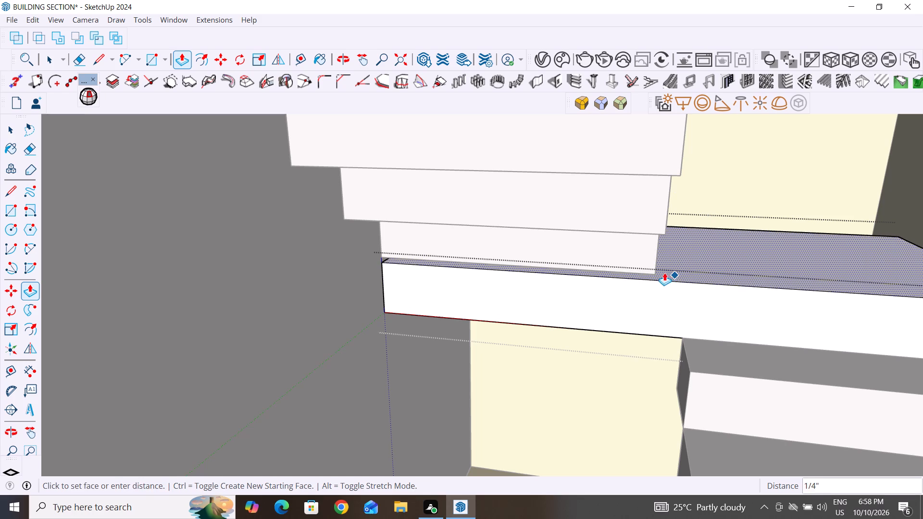
left_click(655, 268)
scroll(381, 318, "down", 7)
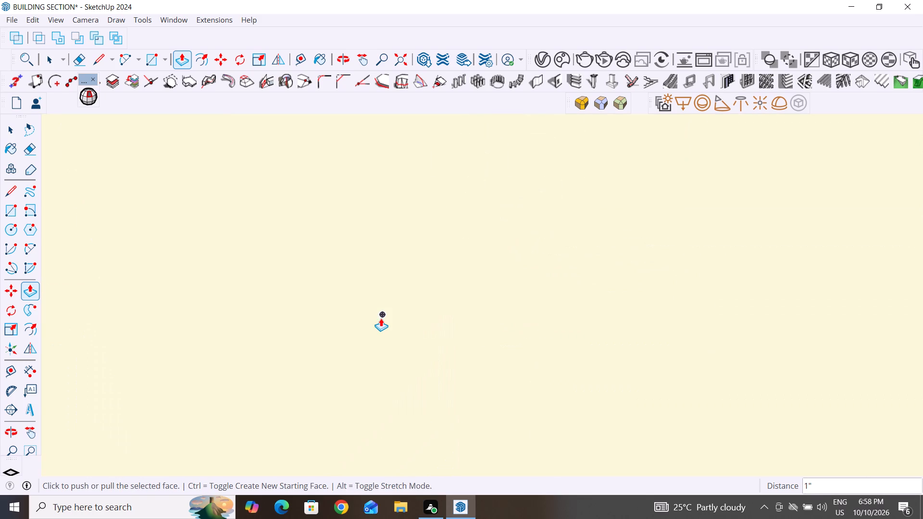
scroll(381, 318, "down", 5)
left_click(12, 130)
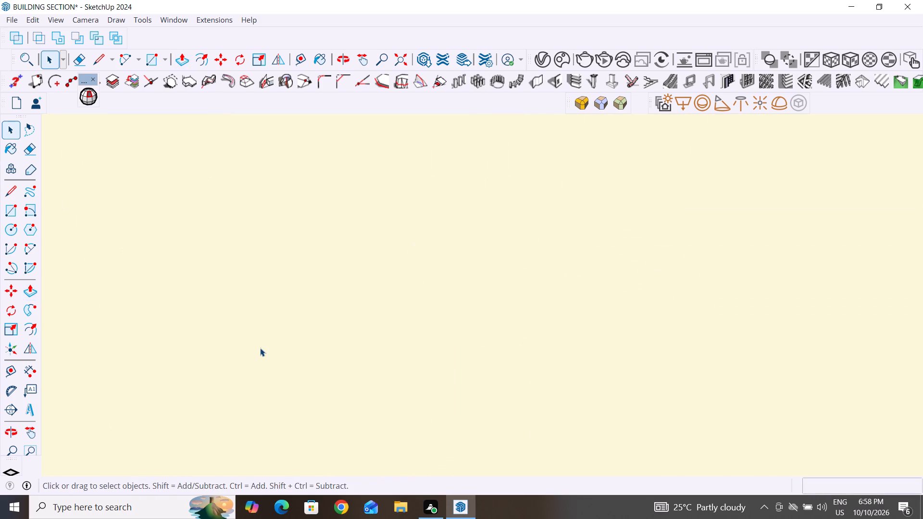
scroll(261, 349, "down", 15)
scroll(253, 364, "down", 8)
middle_click_drag(461, 348, 333, 395)
scroll(358, 358, "down", 20)
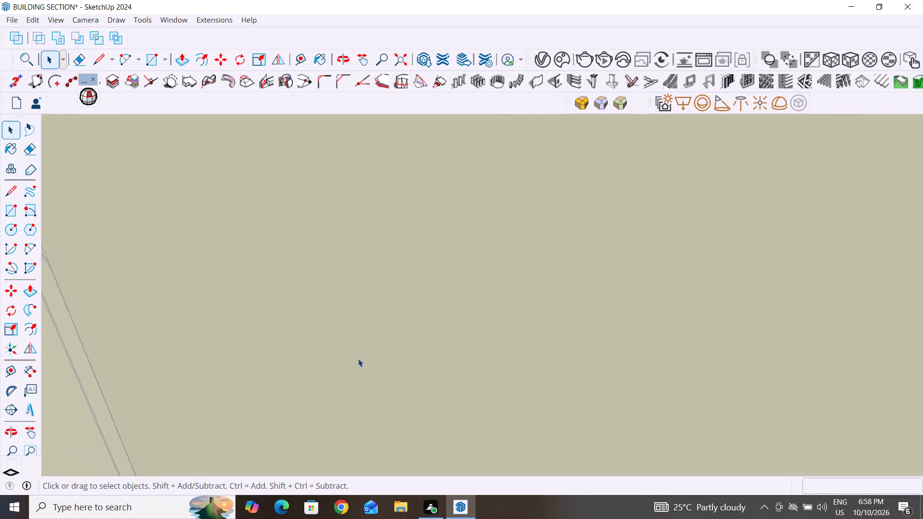
scroll(358, 358, "down", 19)
left_click(823, 323)
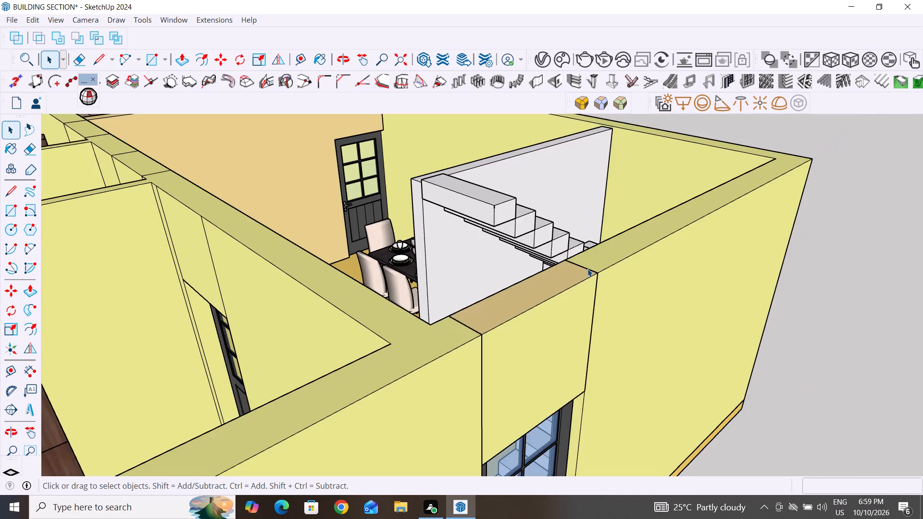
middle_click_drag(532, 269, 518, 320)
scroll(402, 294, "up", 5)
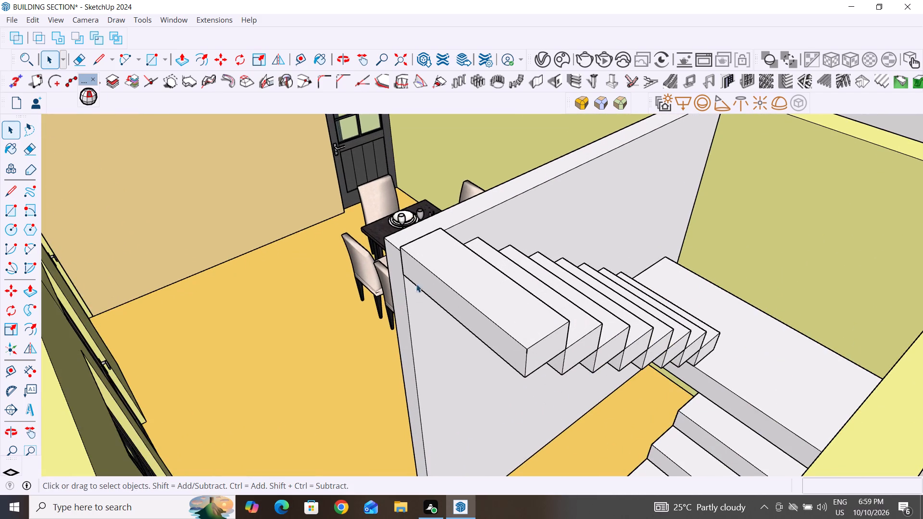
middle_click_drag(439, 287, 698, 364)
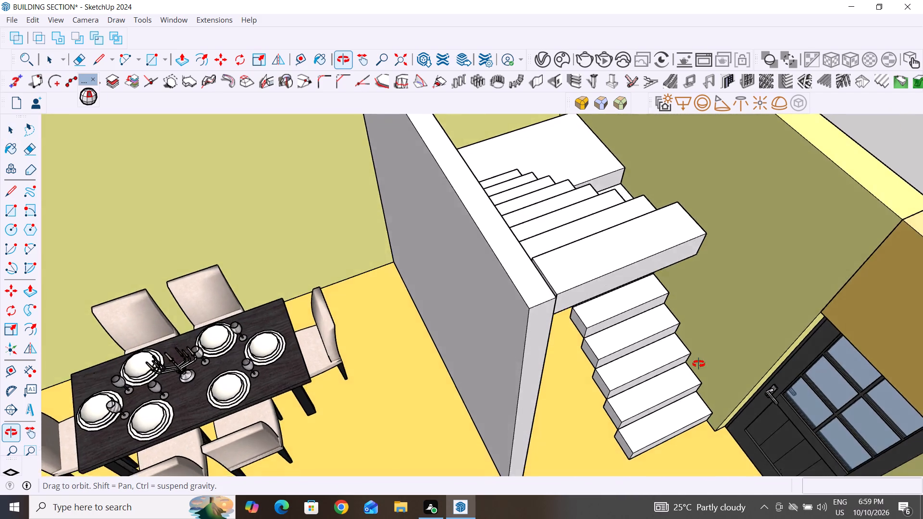
Raise the top face of the partition wall beside the upper flight 1" with Push/Pull, level with the top tread.
middle_click_drag(698, 364, 744, 347)
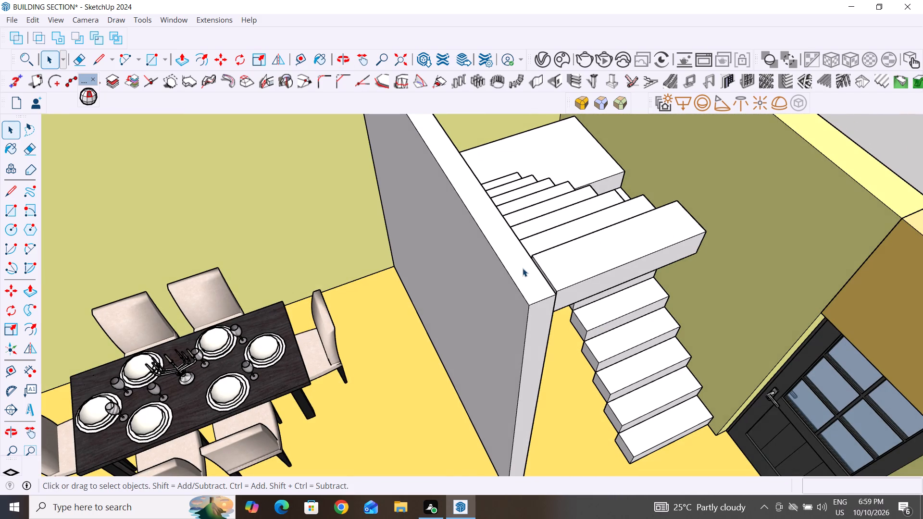
double_click(530, 273)
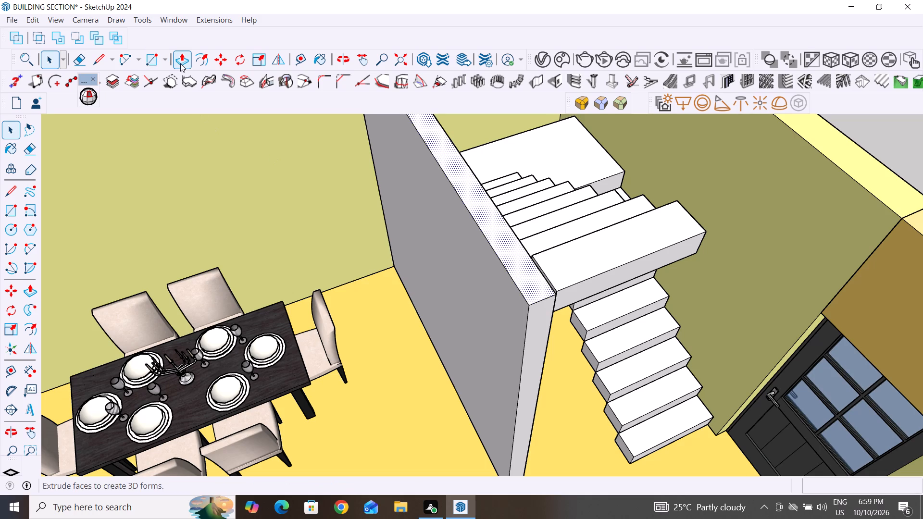
left_click(181, 63)
left_click(539, 290)
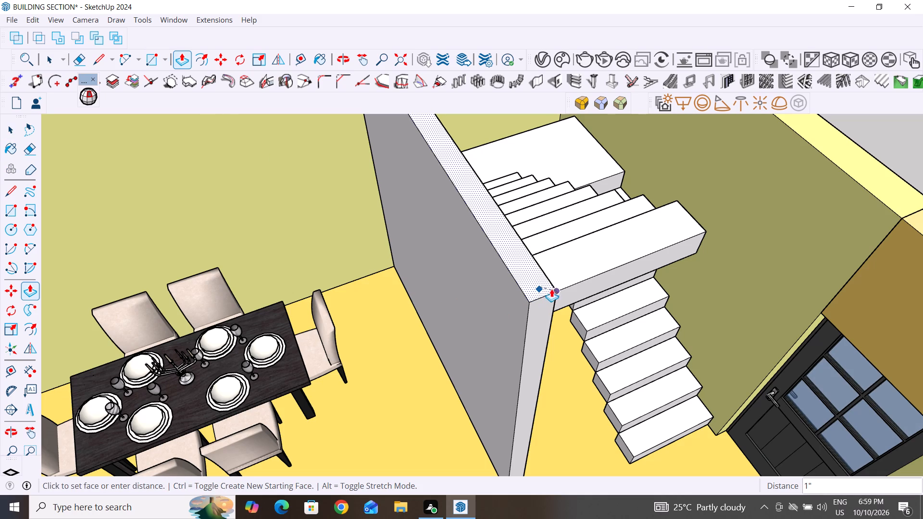
left_click(557, 290)
left_click(11, 129)
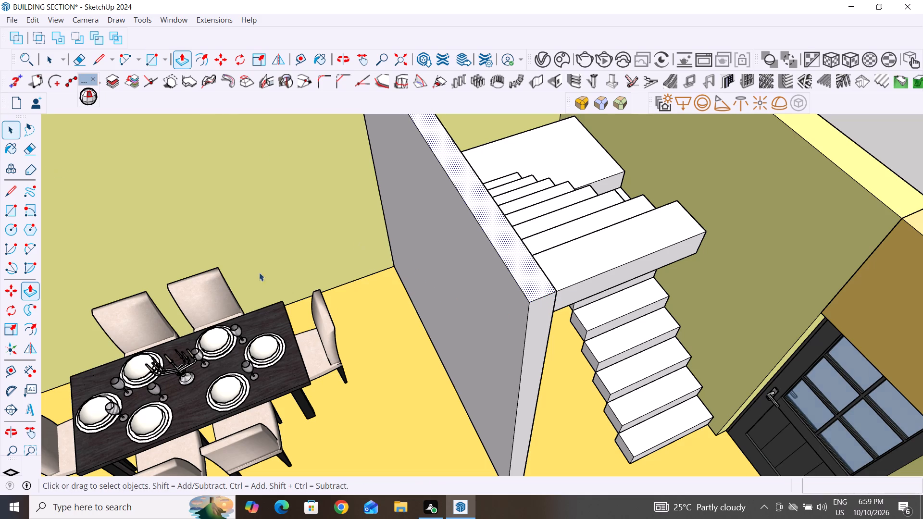
scroll(358, 310, "down", 12)
left_click(575, 280)
Show the Default Tray with its material colours and place it so the staircase stays in view.
middle_click_drag(643, 295, 277, 282)
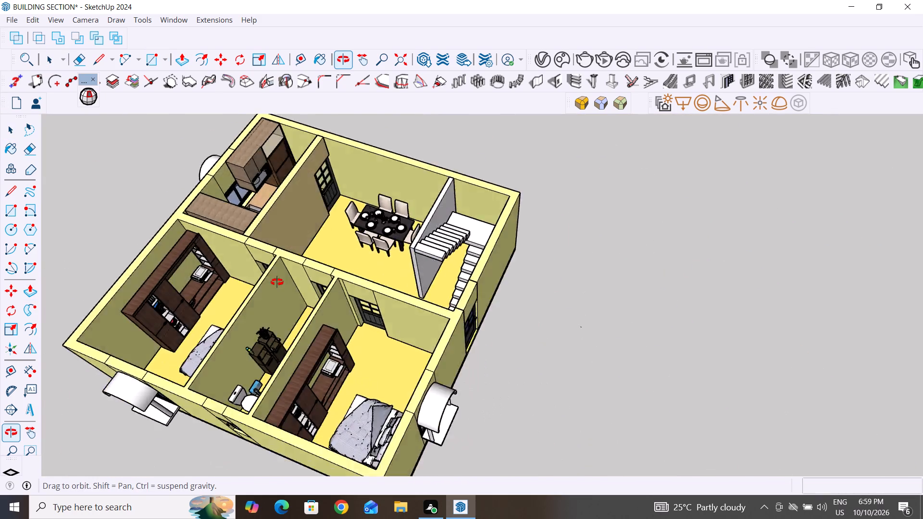
middle_click_drag(277, 282, 218, 253)
scroll(568, 205, "up", 6)
middle_click_drag(635, 259, 626, 349)
scroll(624, 227, "down", 3)
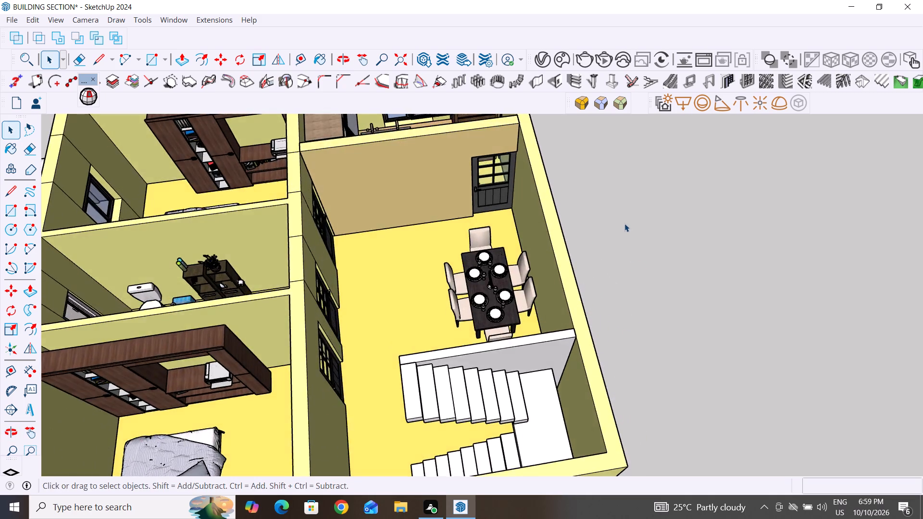
scroll(624, 223, "down", 2)
middle_click_drag(644, 245, 593, 297)
scroll(559, 386, "up", 4)
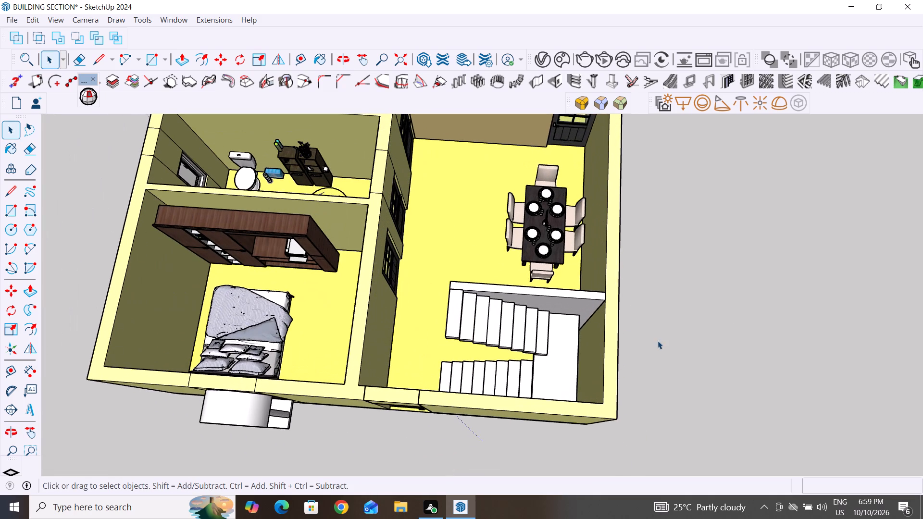
middle_click_drag(726, 299, 737, 330)
scroll(571, 358, "up", 4)
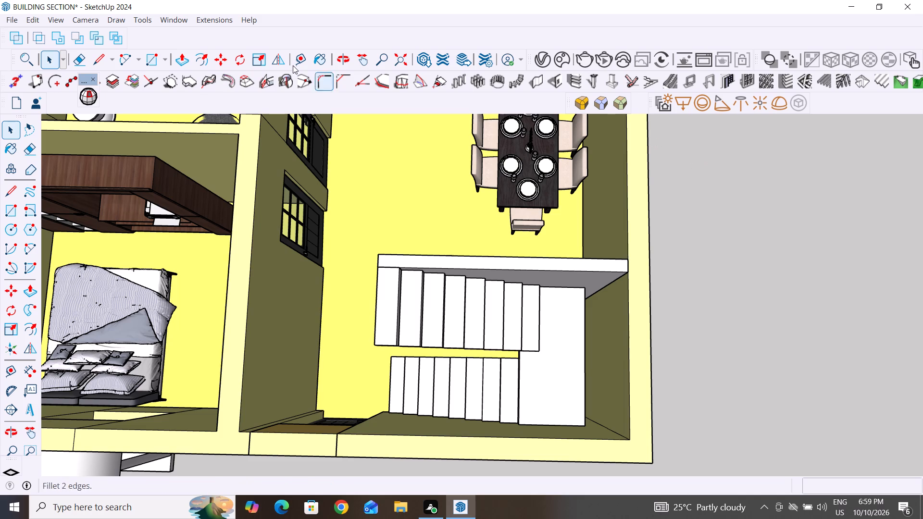
left_click(176, 17)
left_click(199, 36)
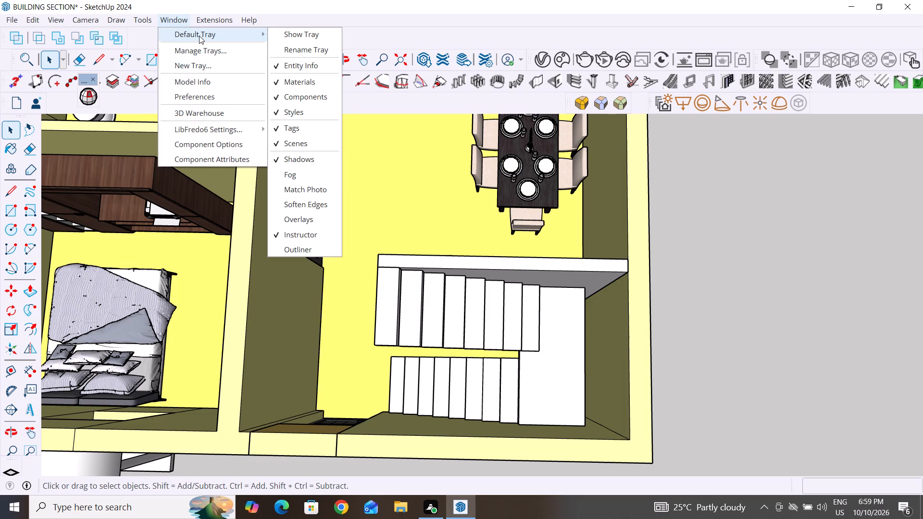
left_click(309, 37)
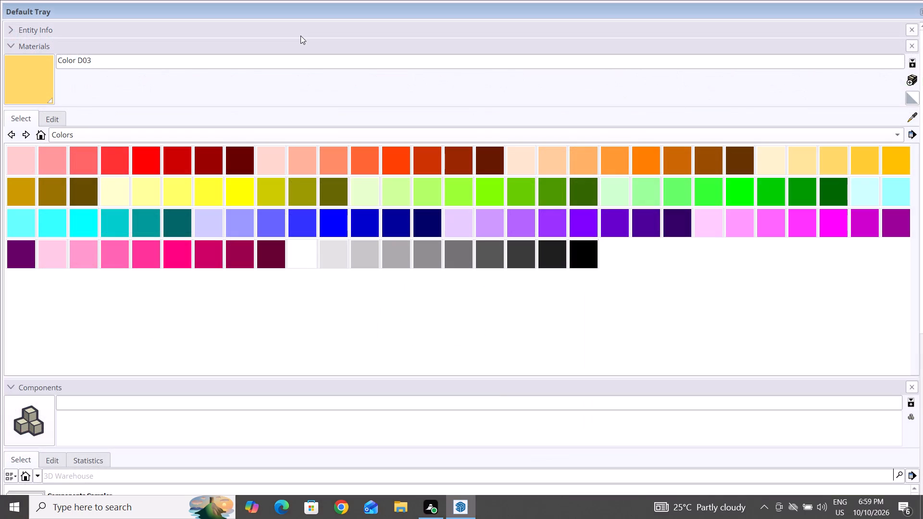
left_click_drag(1, 1, 537, 119)
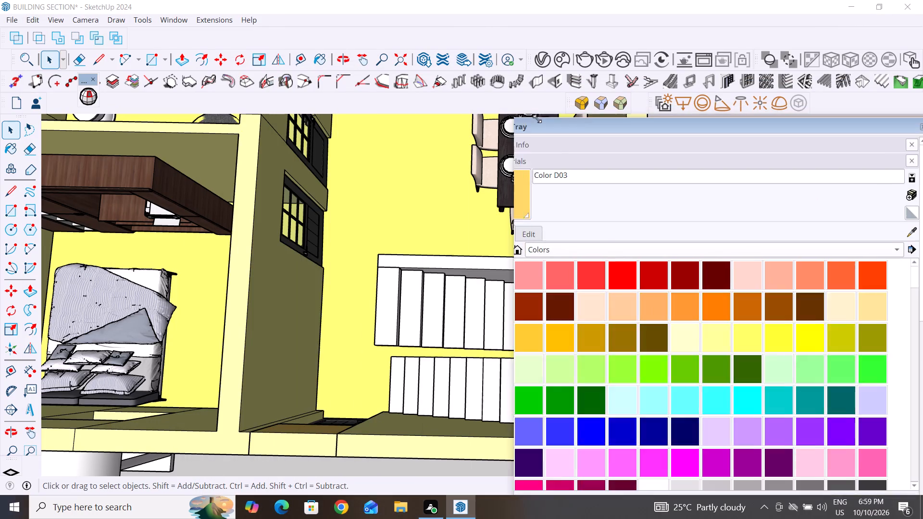
left_click_drag(537, 119, 619, 34)
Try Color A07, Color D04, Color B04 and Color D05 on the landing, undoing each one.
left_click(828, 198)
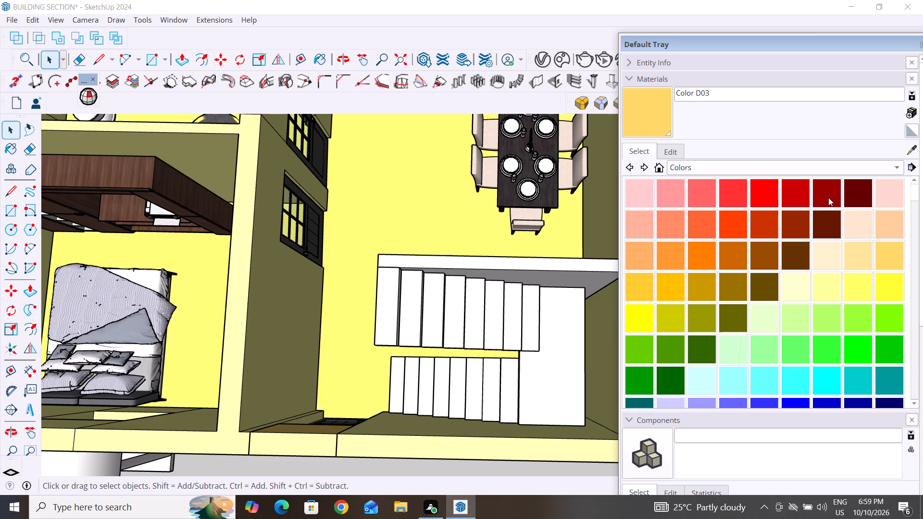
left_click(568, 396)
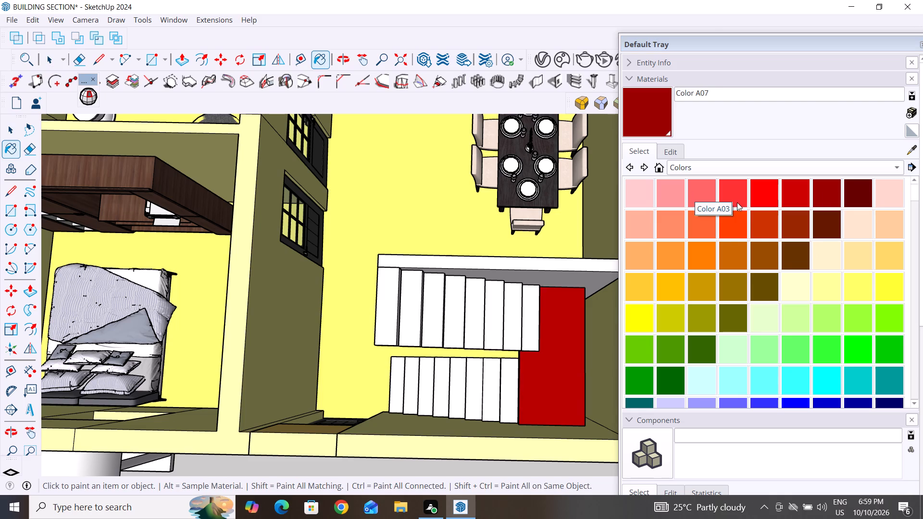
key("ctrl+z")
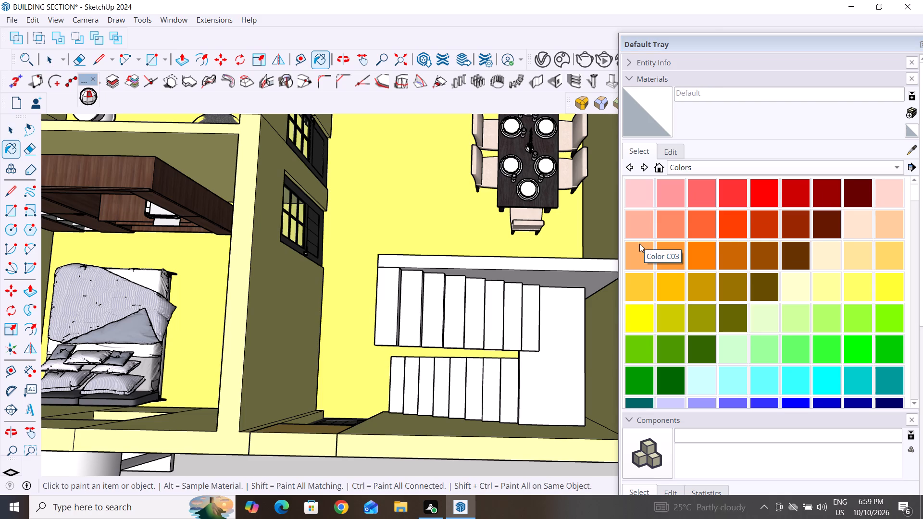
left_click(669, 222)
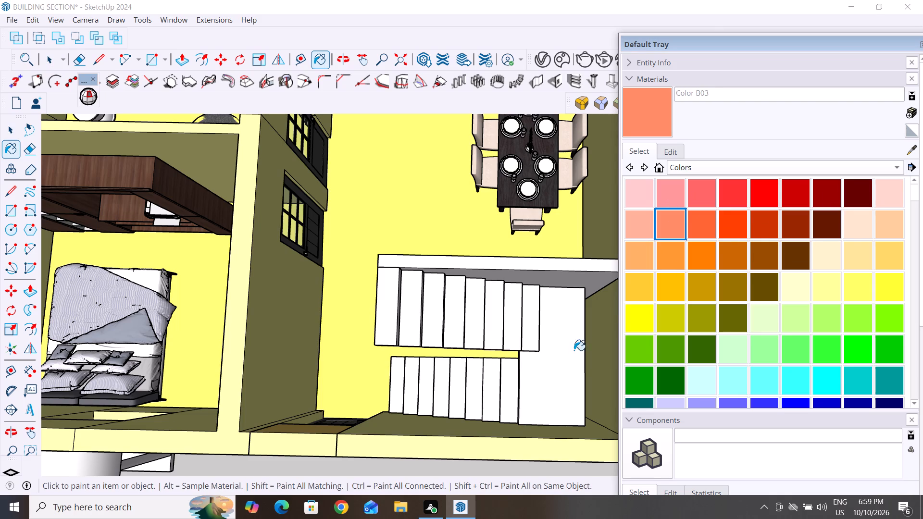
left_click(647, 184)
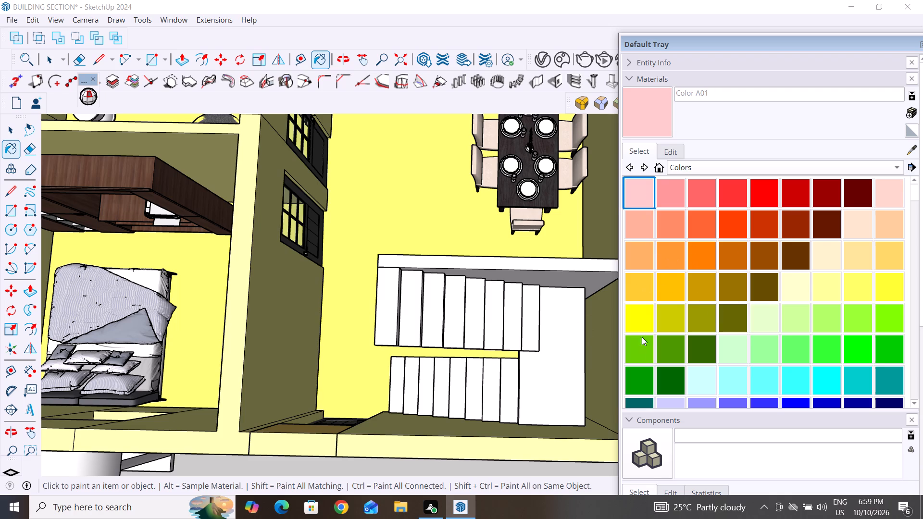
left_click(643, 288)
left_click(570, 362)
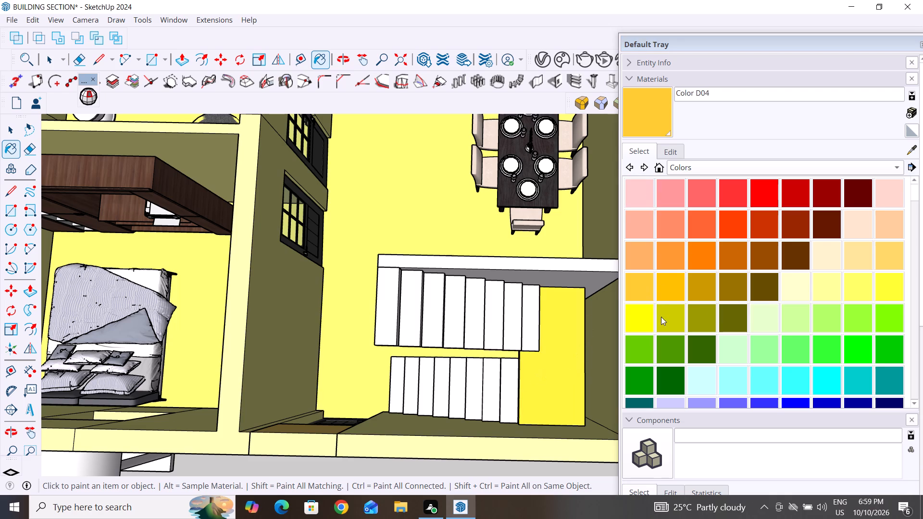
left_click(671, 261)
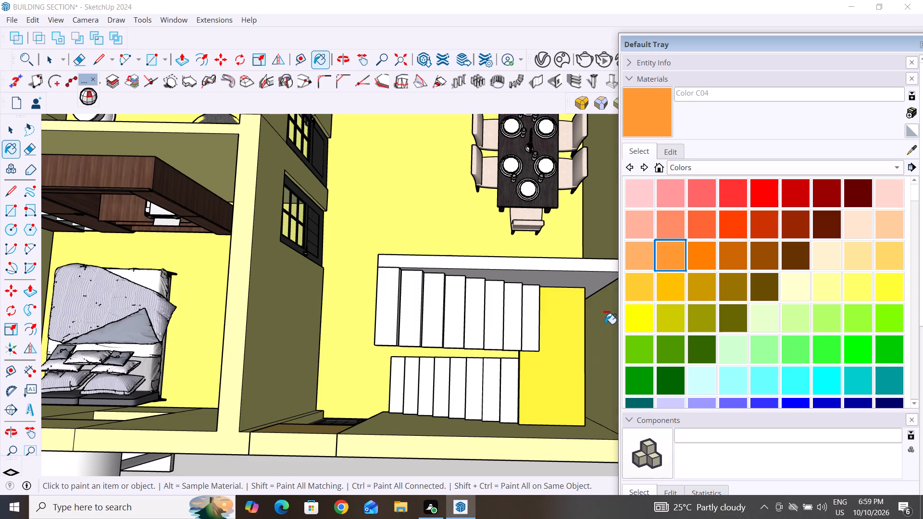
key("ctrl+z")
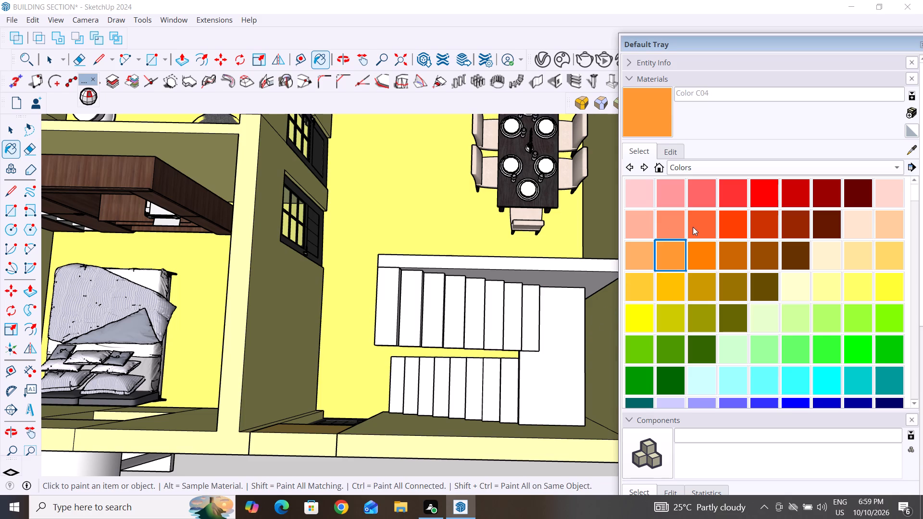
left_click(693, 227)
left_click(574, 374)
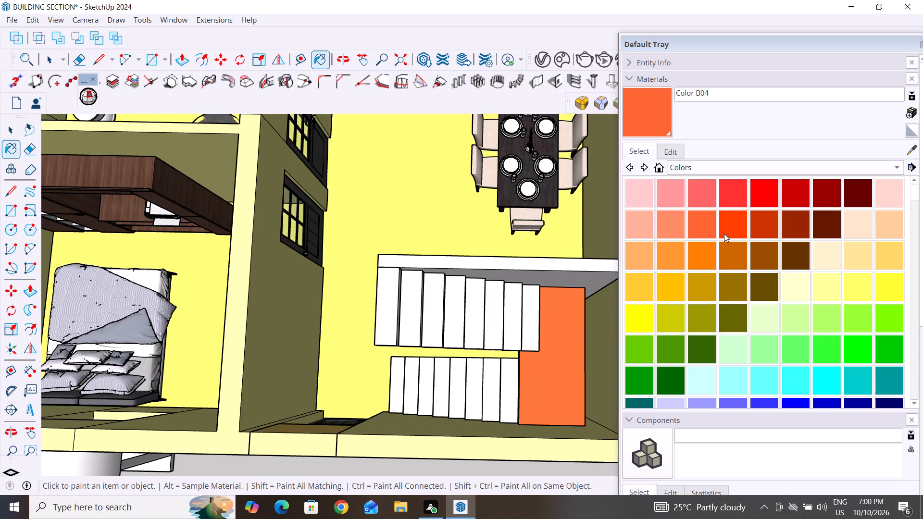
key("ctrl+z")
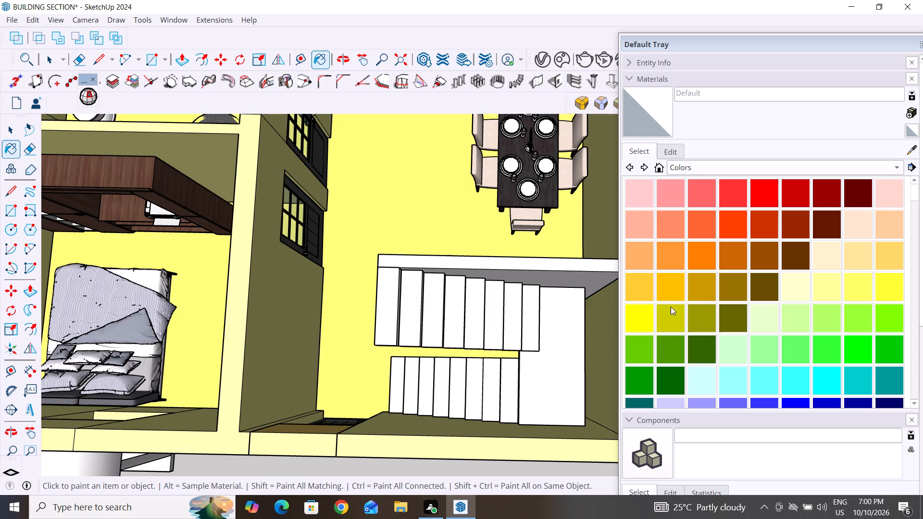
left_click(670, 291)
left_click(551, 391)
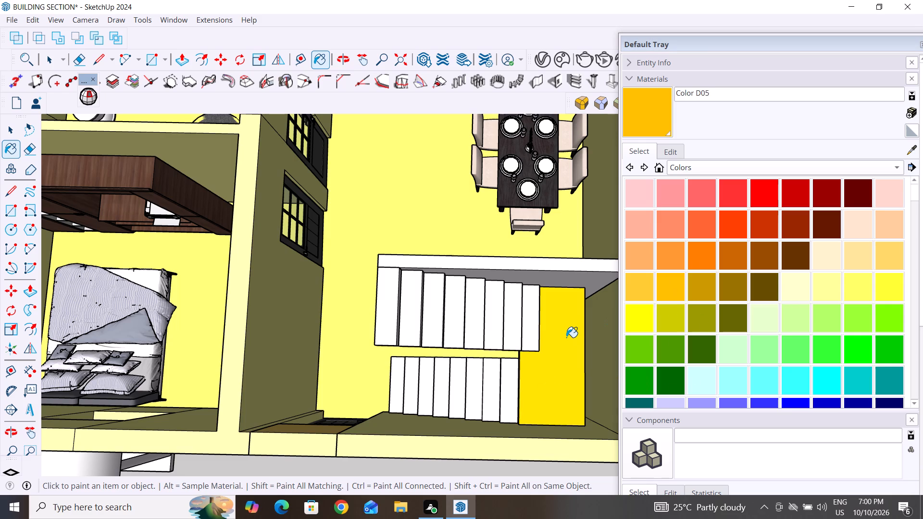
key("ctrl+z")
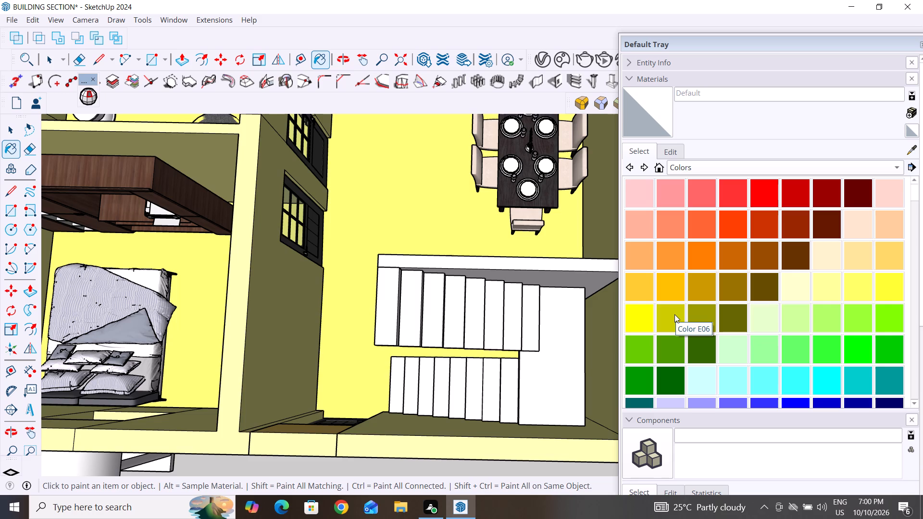
Paint the landing with the pale lavender Color I01.
left_click_drag(706, 259, 702, 259)
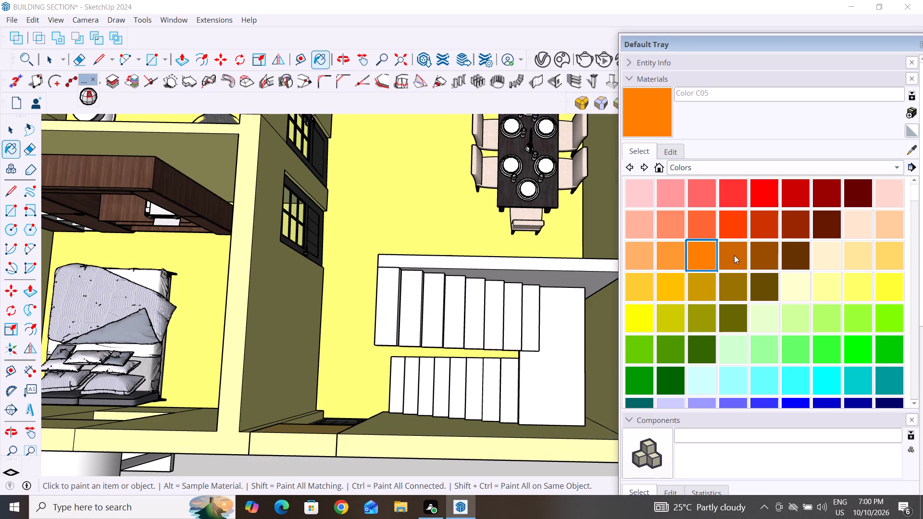
left_click(734, 255)
left_click(733, 219)
left_click(729, 195)
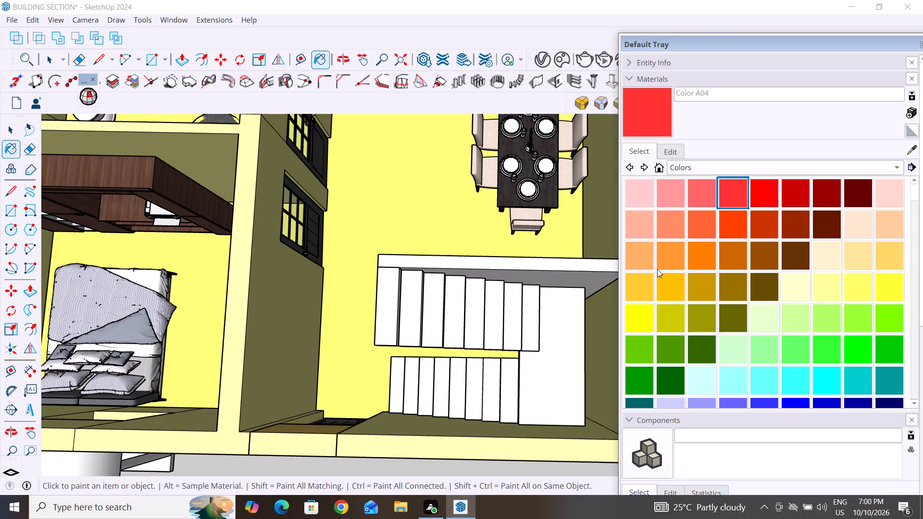
left_click(672, 253)
left_click(638, 229)
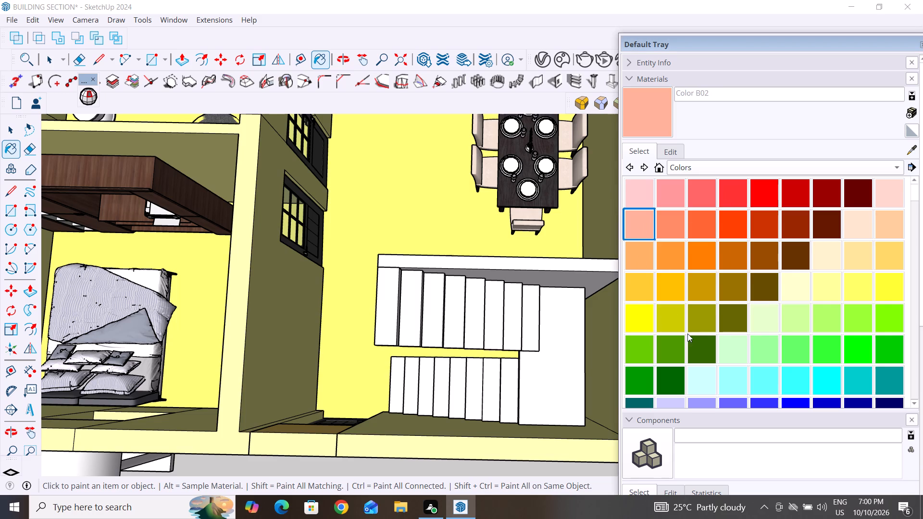
scroll(687, 334, "down", 4)
left_click(675, 323)
left_click(547, 402)
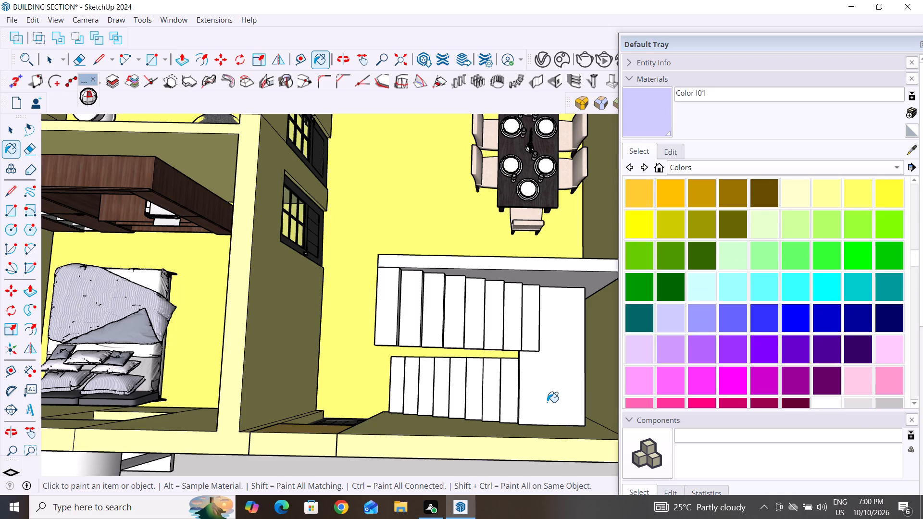
Paint every tread of the lower flight with Color I01, from the landing down to the bottom tread.
left_click(511, 407)
scroll(505, 407, "up", 7)
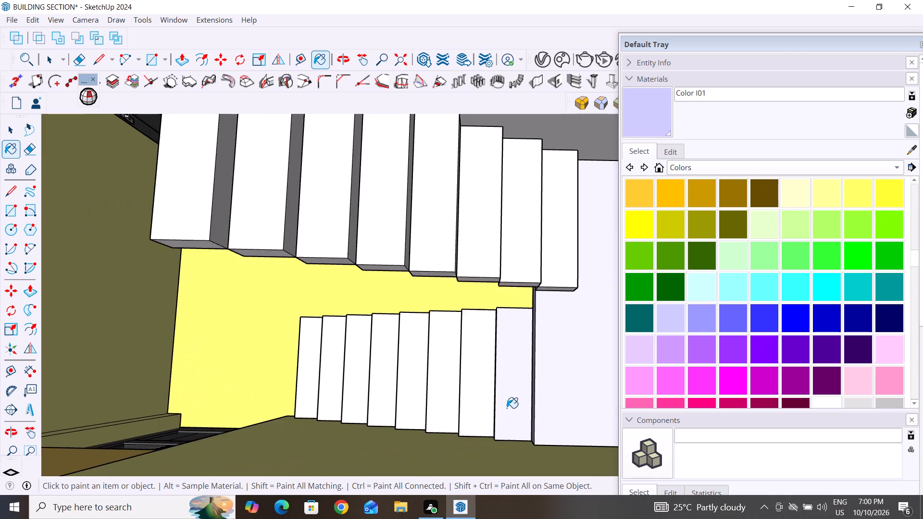
middle_click_drag(515, 406, 624, 352)
scroll(505, 280, "up", 2)
left_click(503, 350)
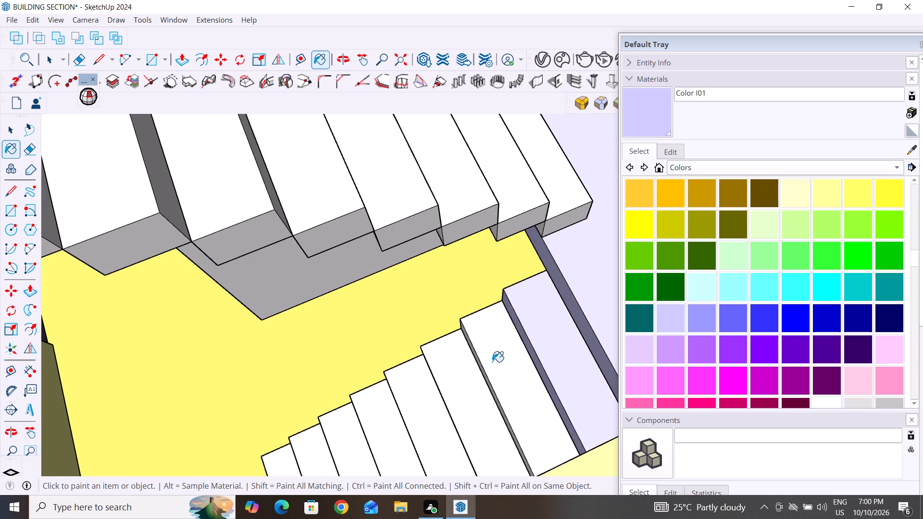
left_click(440, 404)
left_click(453, 410)
left_click(391, 440)
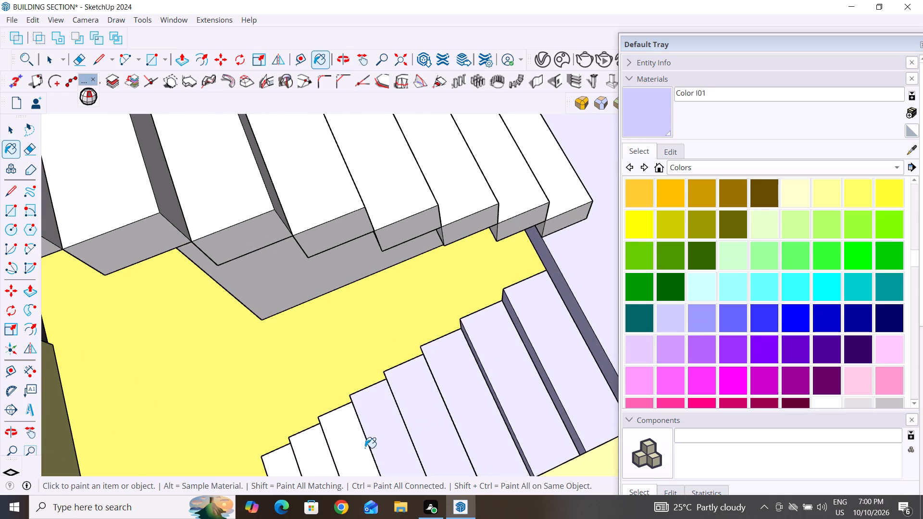
left_click(356, 450)
left_click(310, 468)
left_click(271, 469)
Paint the grouped treads of the upper flight with Color I01.
scroll(274, 474, "down", 5)
left_click(457, 308)
left_click(421, 315)
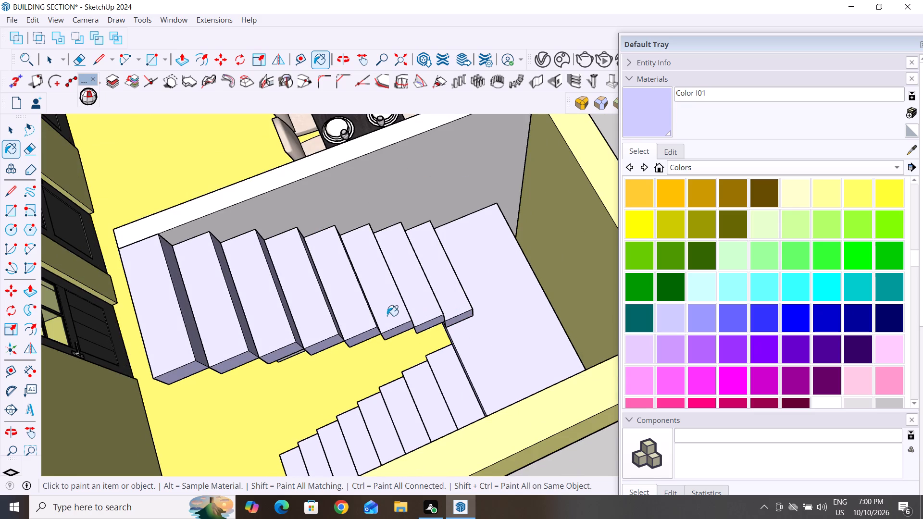
left_click(386, 316)
left_click(354, 319)
left_click(313, 323)
left_click(268, 332)
left_click(203, 343)
left_click(186, 343)
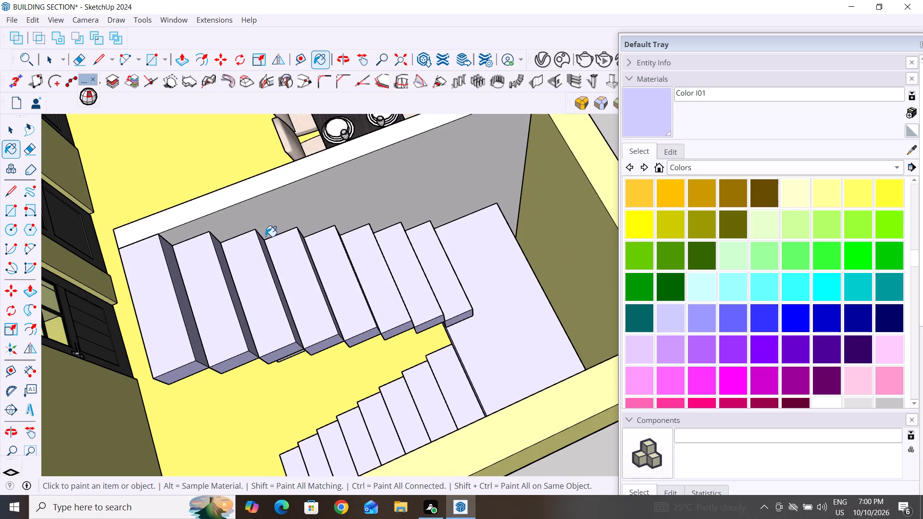
Paint the staircase-side face of the partition wall and the building's walls with Color I01.
left_click(265, 236)
left_click(564, 219)
scroll(406, 332, "down", 4)
middle_click_drag(429, 327, 480, 273)
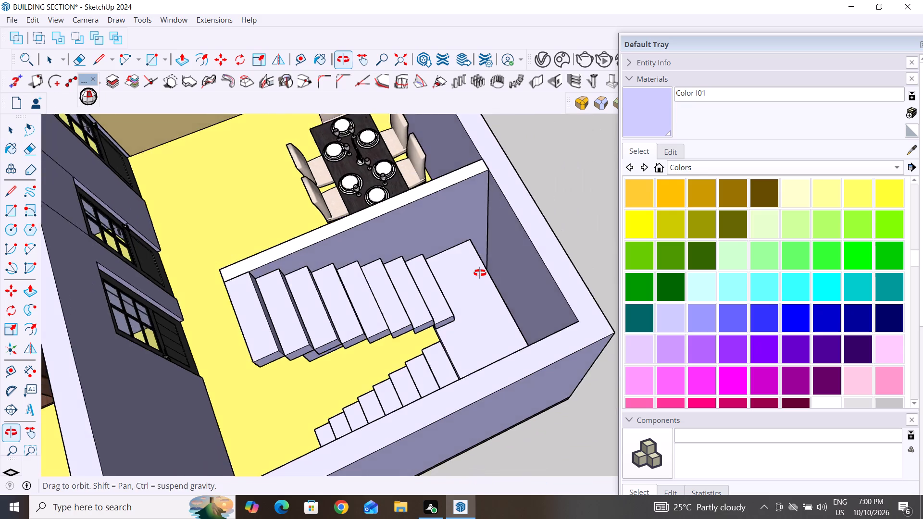
Undo the last Color I01 paint applied to the building's walls.
middle_click_drag(480, 273, 403, 187)
scroll(431, 257, "down", 14)
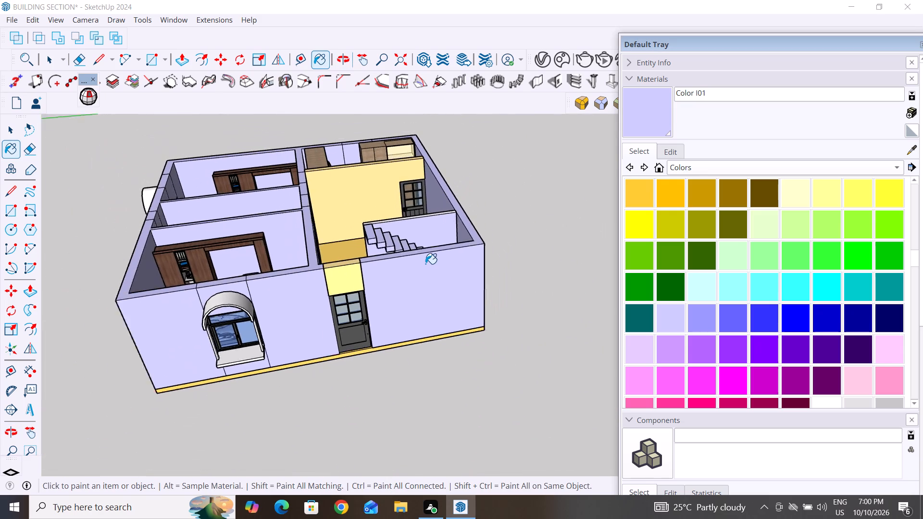
scroll(425, 264, "down", 1)
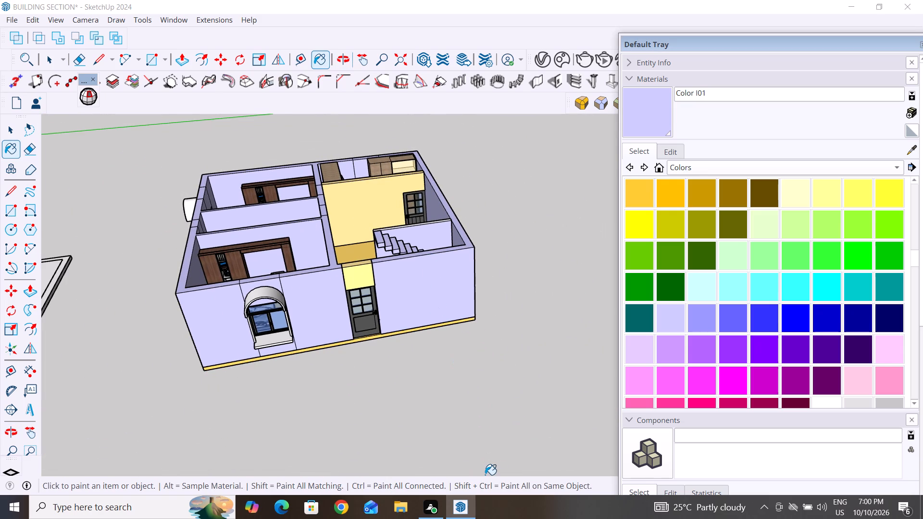
key("ctrl+z")
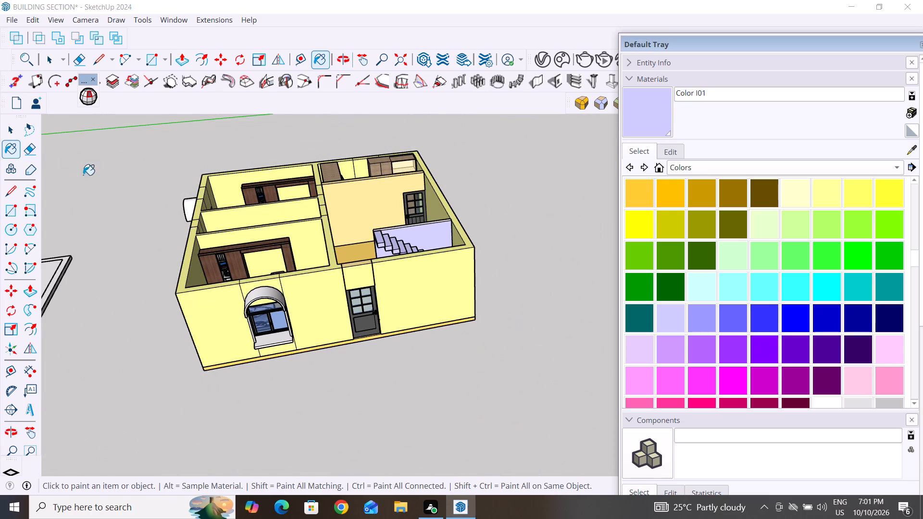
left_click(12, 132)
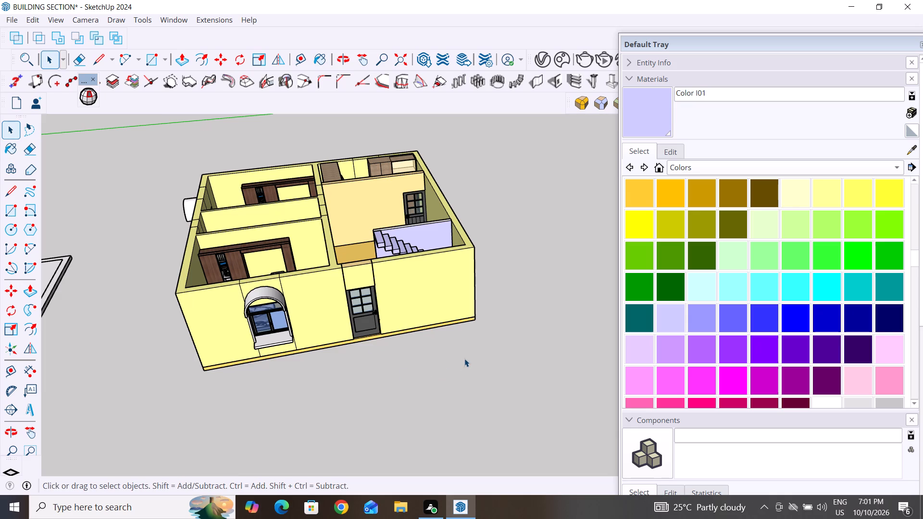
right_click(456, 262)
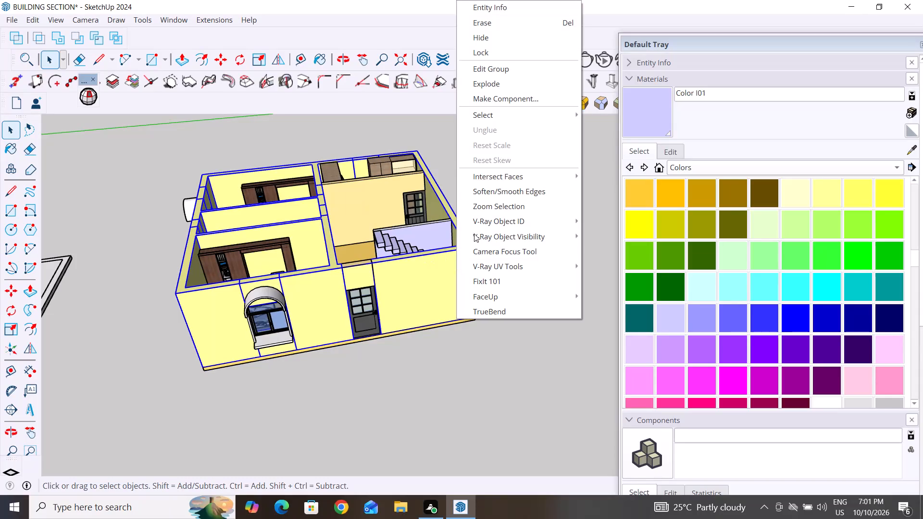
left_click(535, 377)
Examine the painted staircase, its landing and the surrounding walls from above and close up.
scroll(458, 358, "down", 3)
middle_click_drag(486, 371, 447, 364)
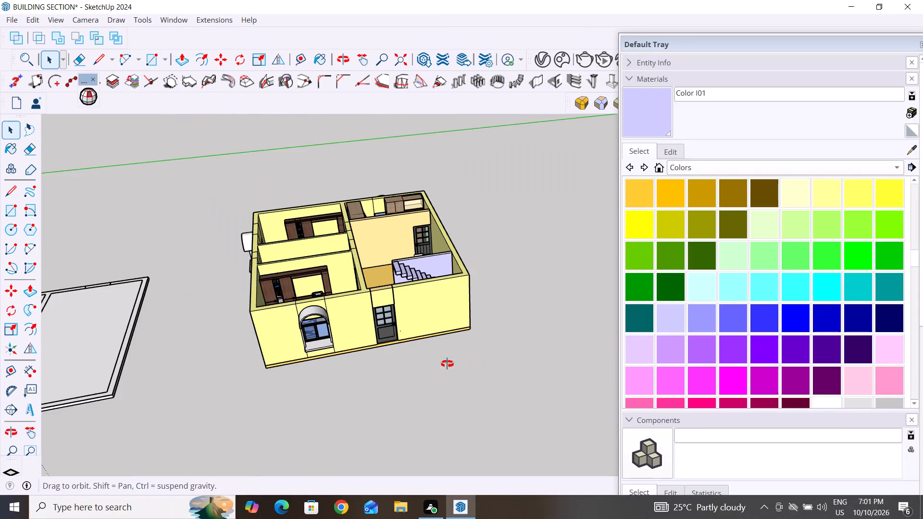
middle_click_drag(447, 364, 437, 447)
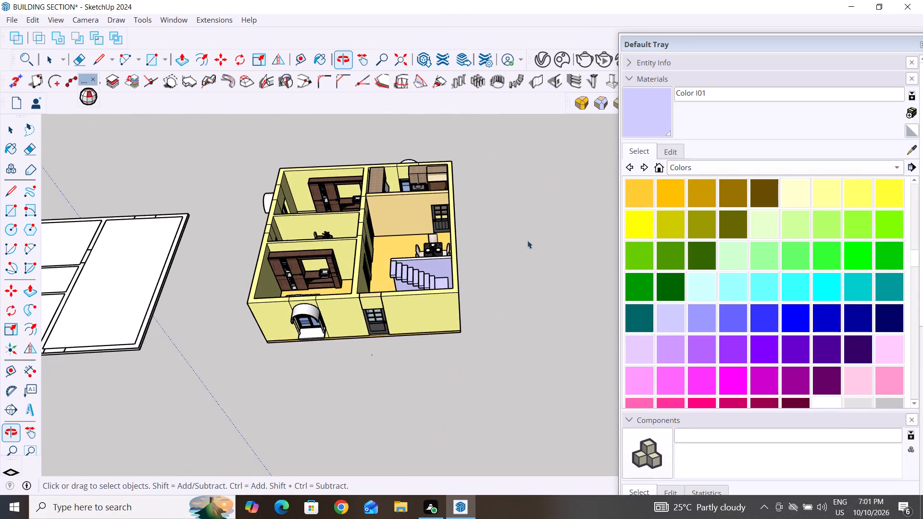
scroll(500, 236, "down", 4)
middle_click_drag(512, 175, 475, 296)
scroll(469, 282, "up", 2)
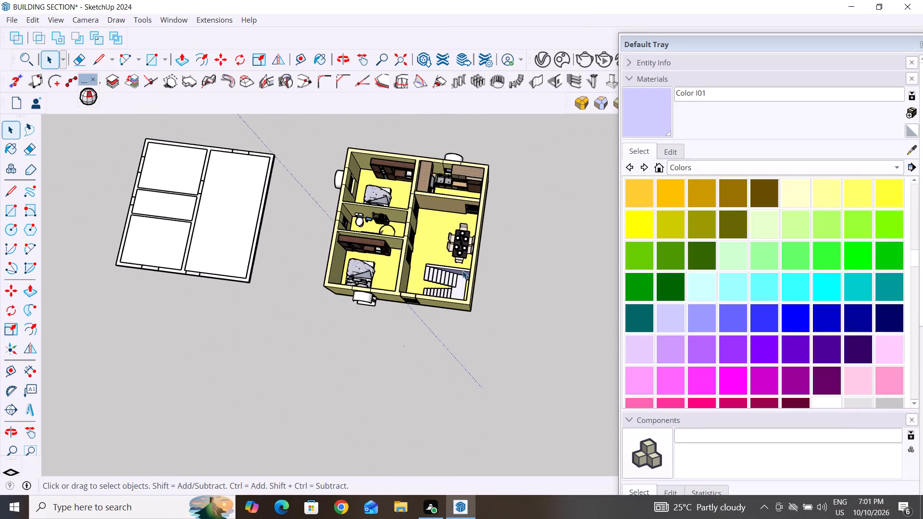
scroll(462, 271, "up", 7)
scroll(373, 310, "up", 3)
scroll(433, 356, "up", 5)
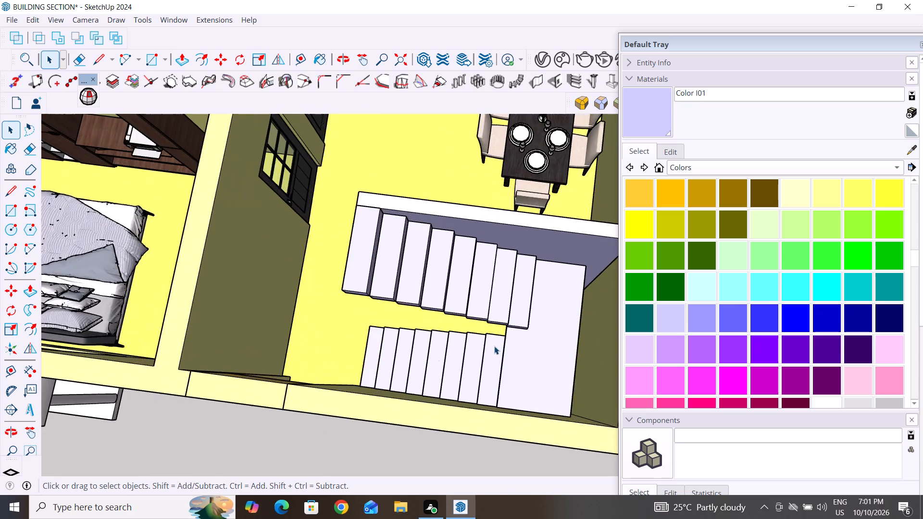
scroll(494, 346, "up", 2)
middle_click_drag(506, 348, 626, 324)
middle_click_drag(421, 341, 537, 343)
scroll(447, 261, "down", 2)
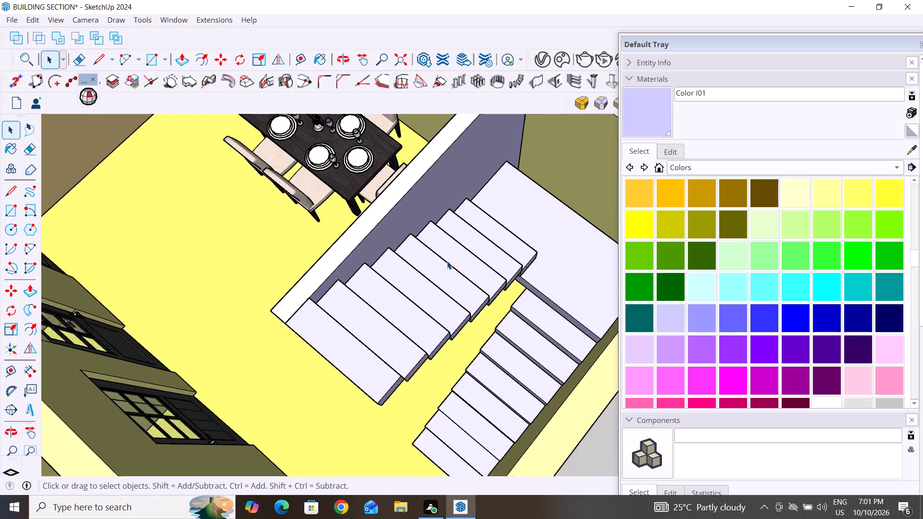
scroll(447, 261, "down", 2)
scroll(432, 398, "up", 4)
middle_click_drag(442, 410, 468, 352)
scroll(430, 415, "up", 2)
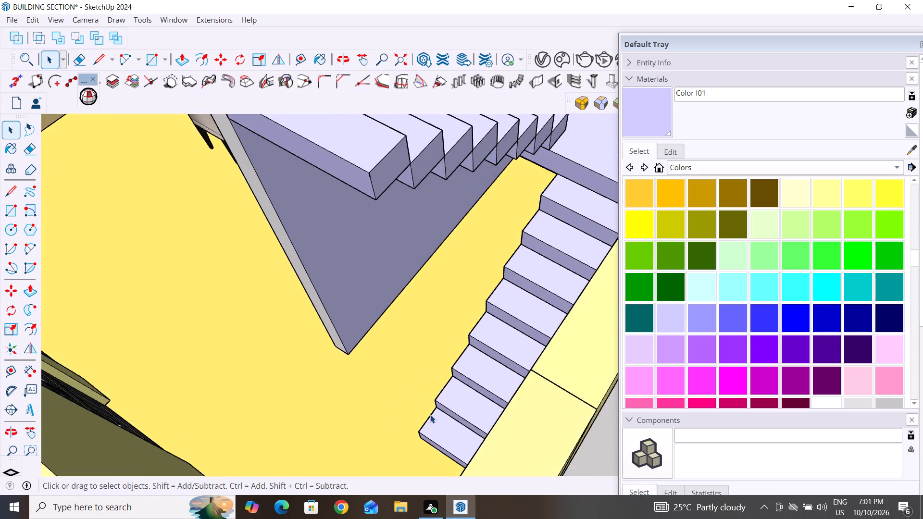
scroll(430, 414, "down", 6)
Collapse the Default Tray to free the drawing area beside the staircase.
left_click(878, 49)
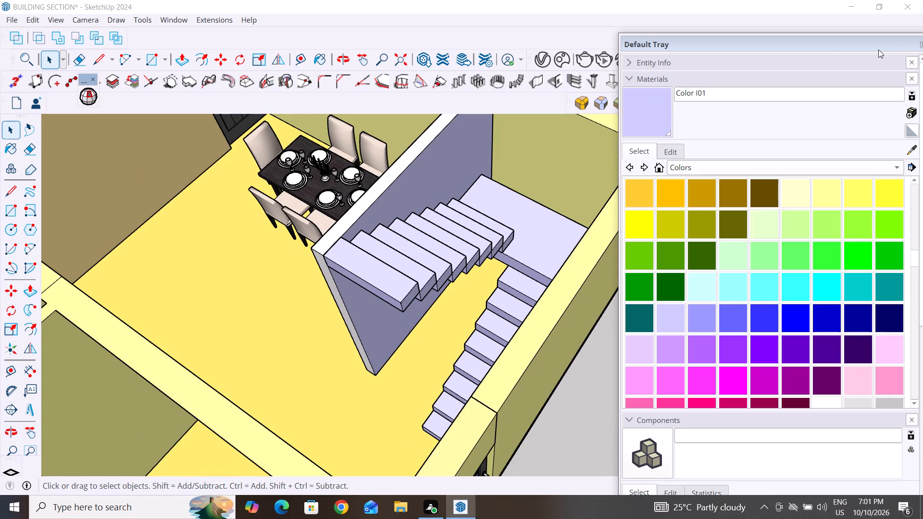
left_click_drag(883, 45, 845, 44)
left_click(886, 46)
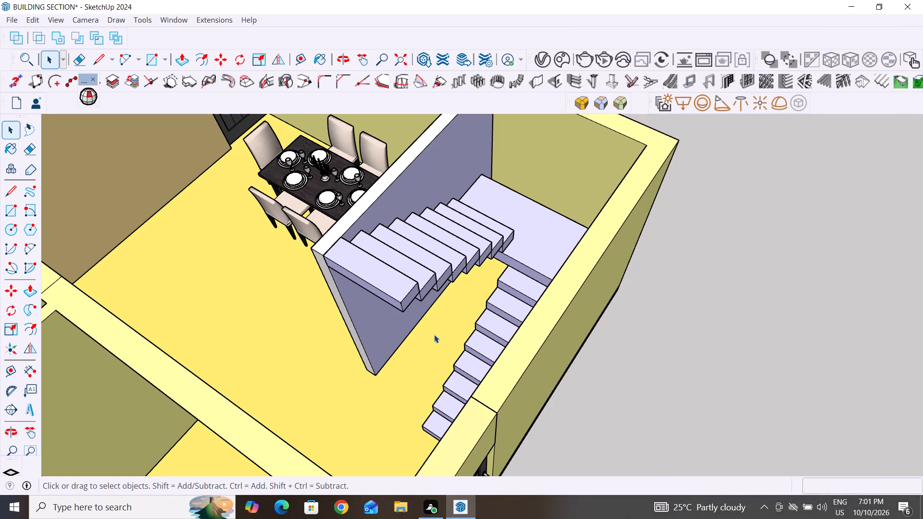
Hide the building's wall group around the staircase and the top face of the wall block above the door.
left_click(549, 352)
right_click(549, 352)
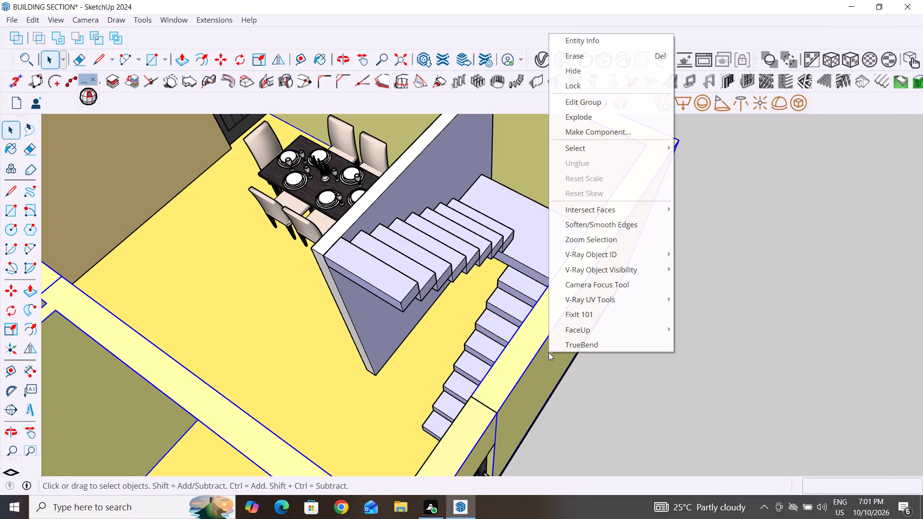
left_click(601, 71)
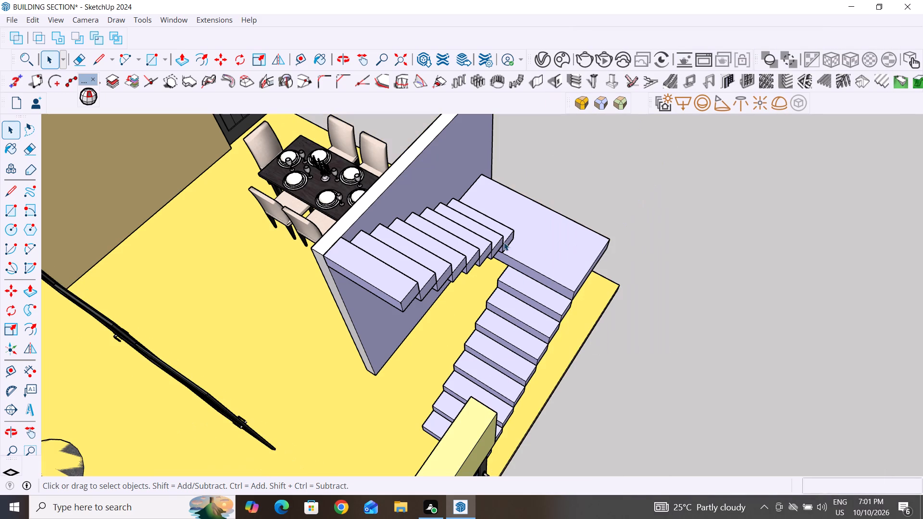
left_click(461, 451)
right_click(461, 451)
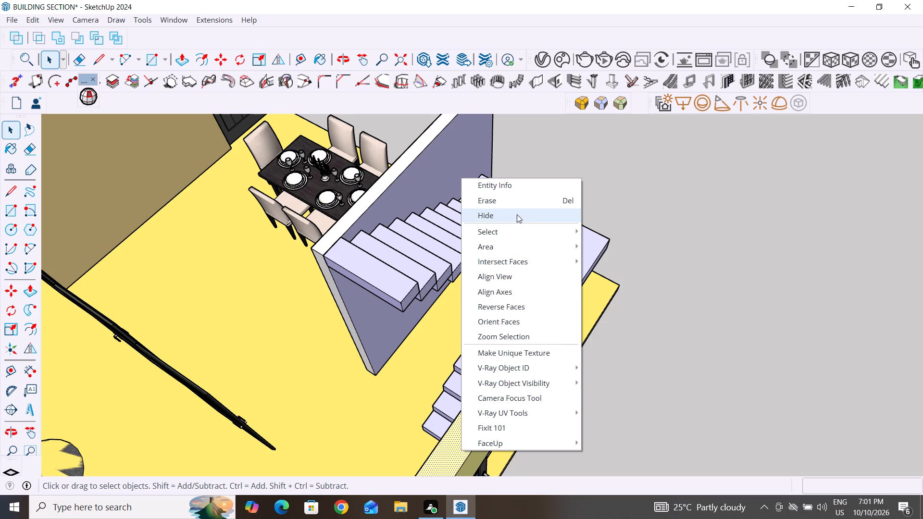
left_click(517, 213)
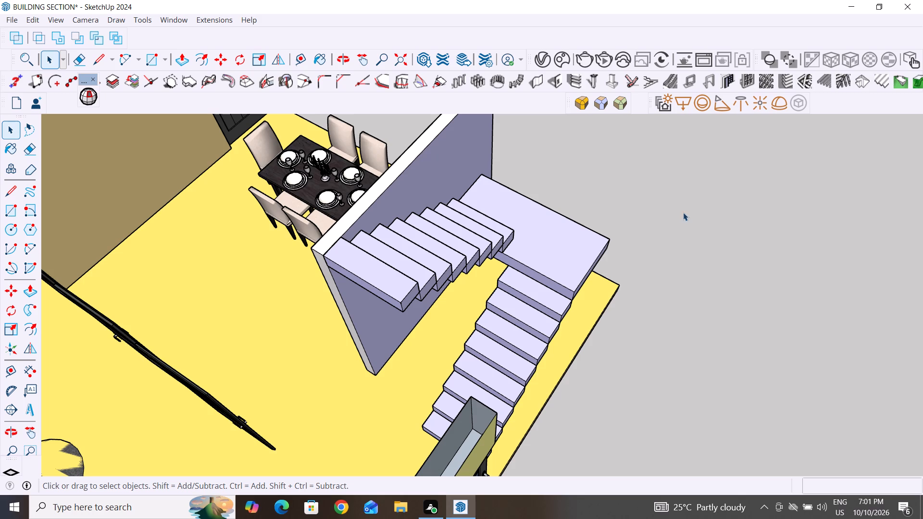
Inspect both stair flights from the front and check the list of available toolbars.
middle_click_drag(452, 378, 639, 334)
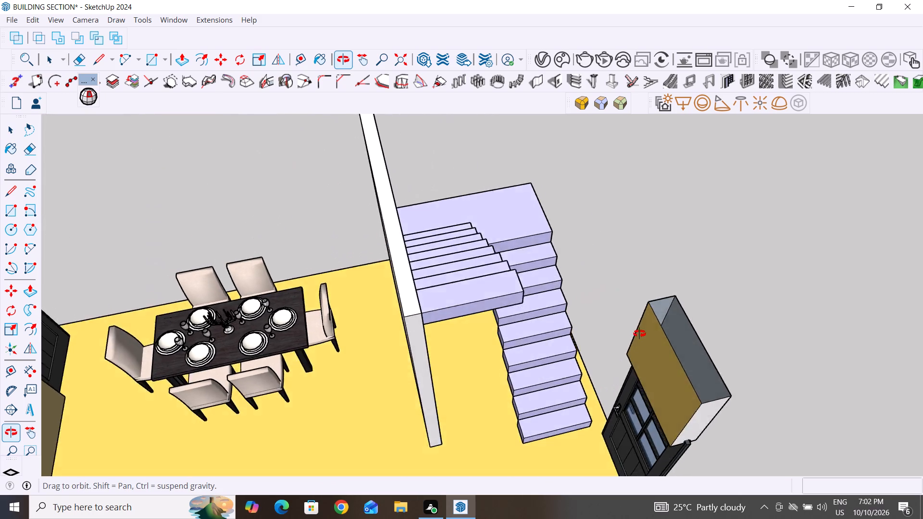
middle_click_drag(639, 334, 621, 190)
scroll(550, 371, "up", 2)
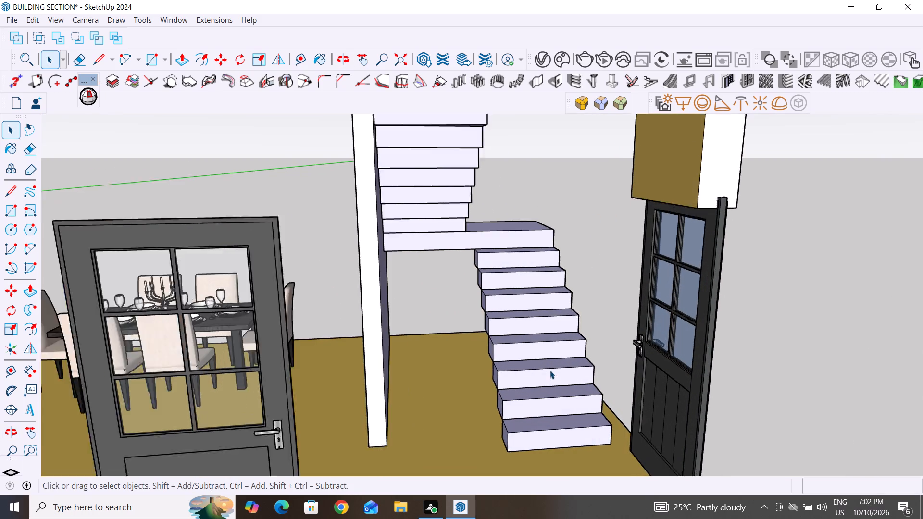
scroll(550, 371, "up", 1)
middle_click_drag(545, 395, 512, 413)
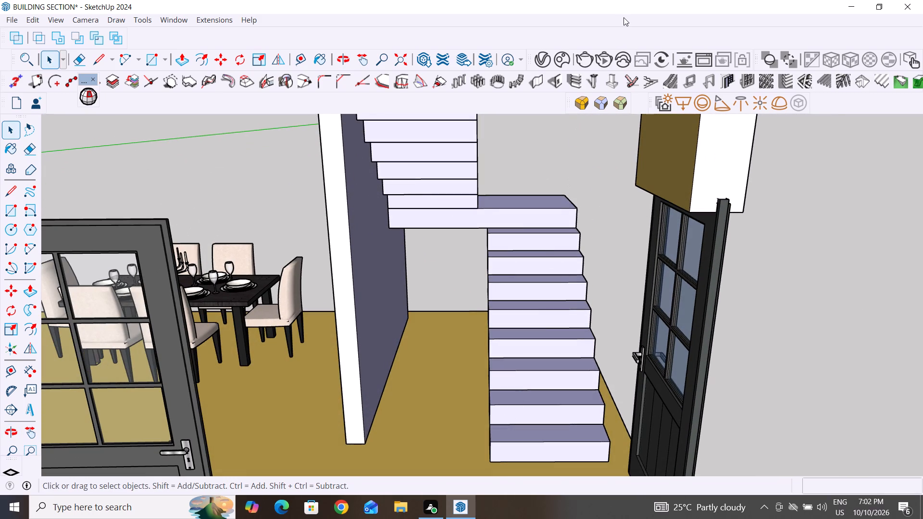
right_click(624, 17)
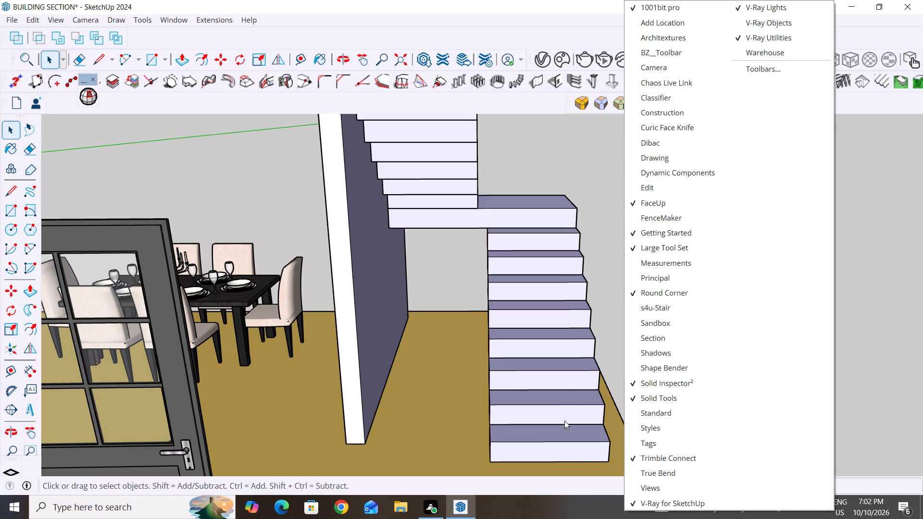
middle_click_drag(569, 283, 548, 319)
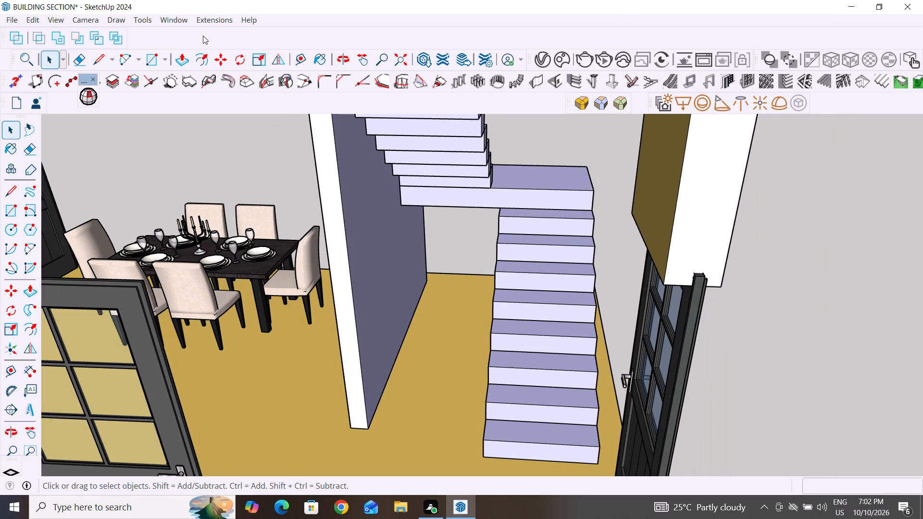
Open the Extension Manager.
left_click(216, 20)
left_click(229, 48)
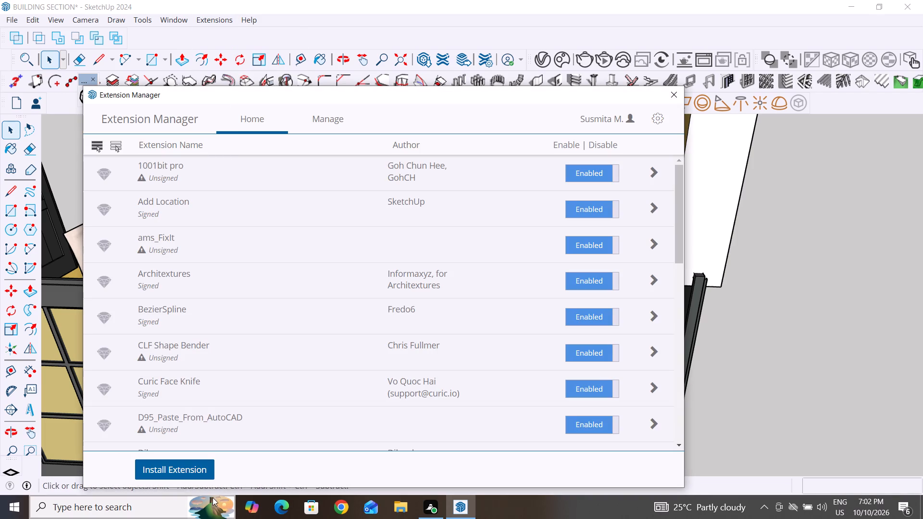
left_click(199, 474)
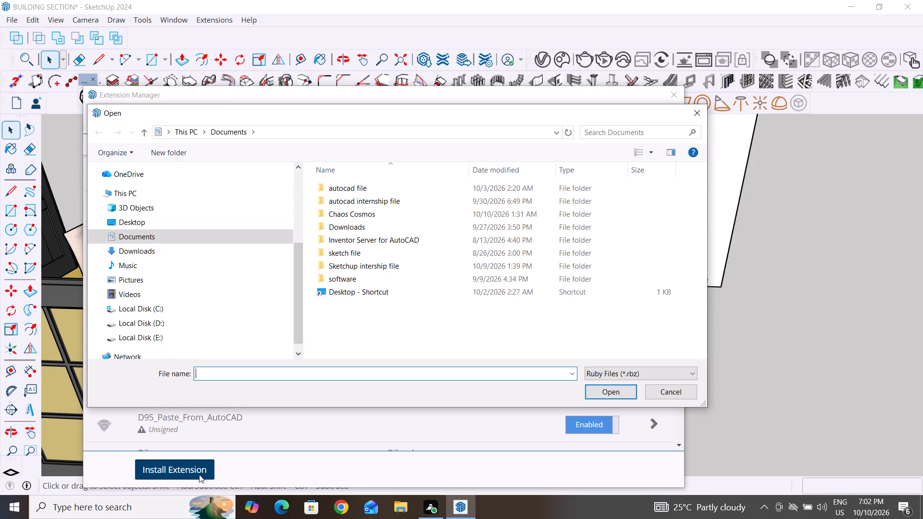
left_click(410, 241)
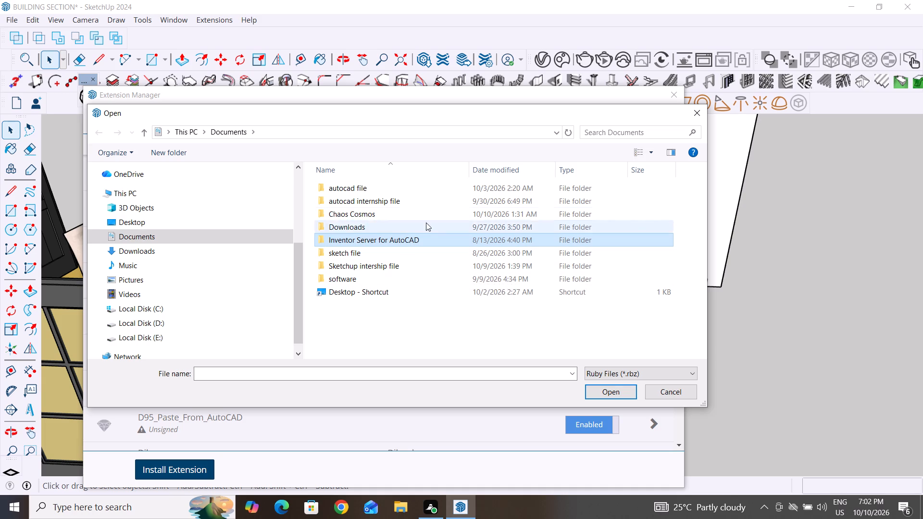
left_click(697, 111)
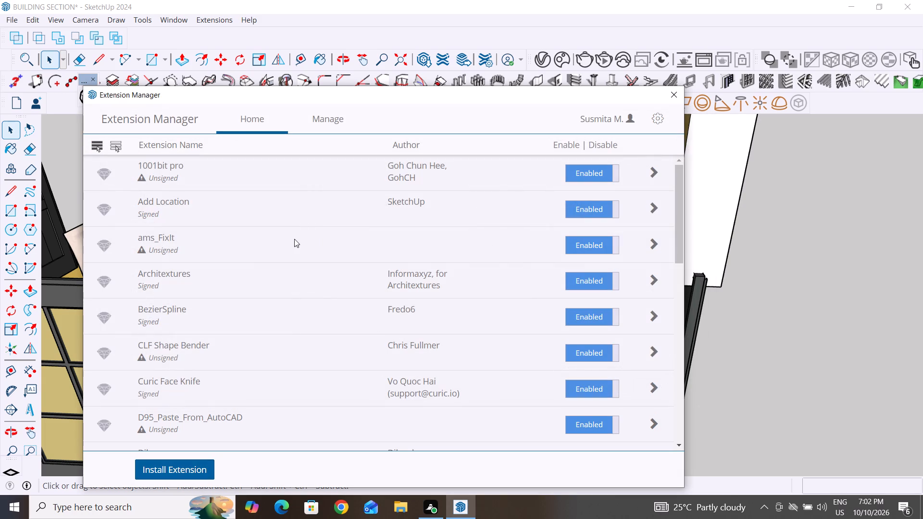
Look through the manageable installed extensions down to the end of the list, and close the Extension Manager.
left_click(335, 122)
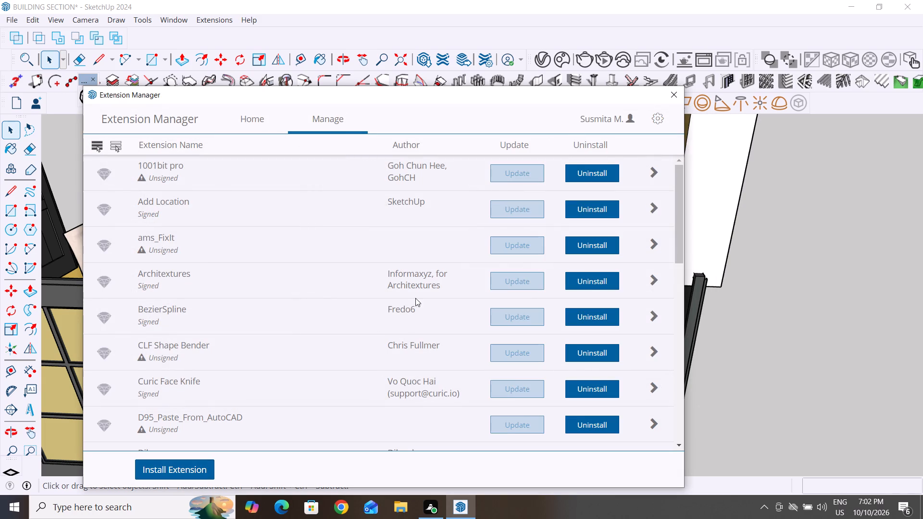
scroll(367, 370, "up", 5)
scroll(365, 370, "down", 11)
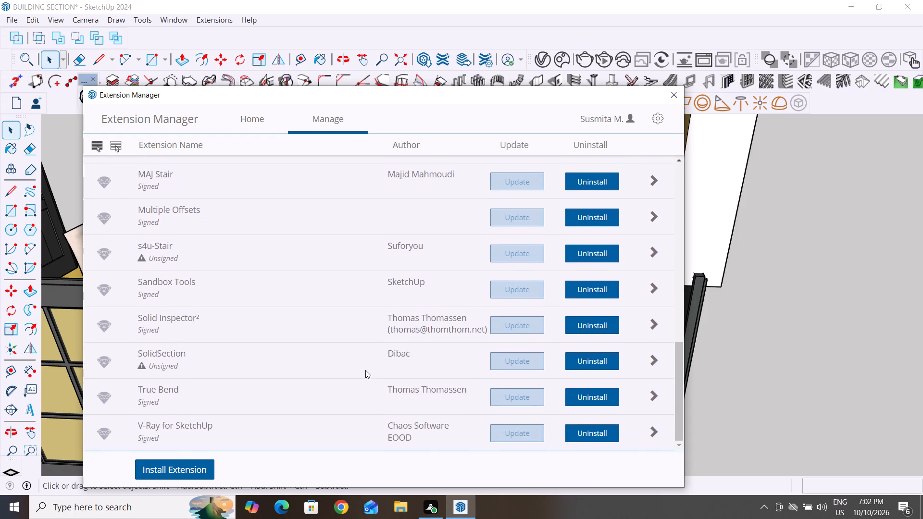
scroll(365, 370, "up", 1)
scroll(483, 410, "down", 4)
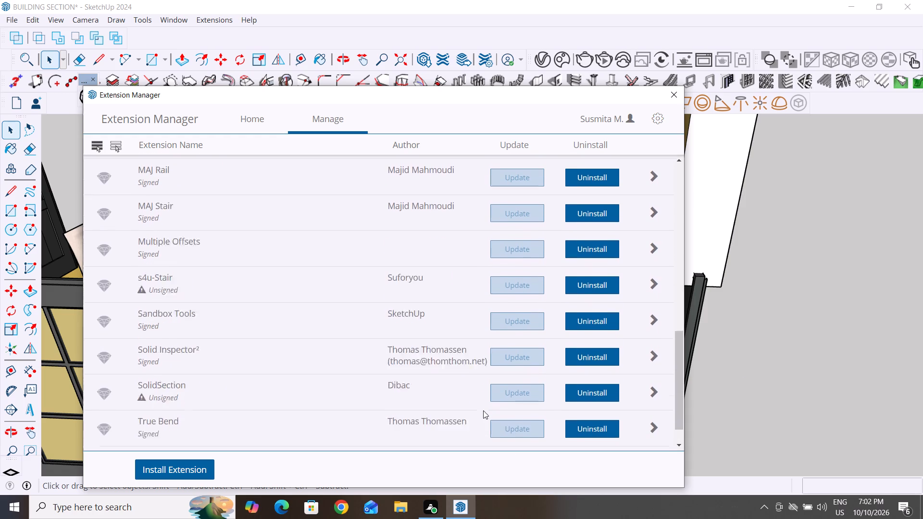
scroll(483, 410, "down", 6)
left_click(671, 92)
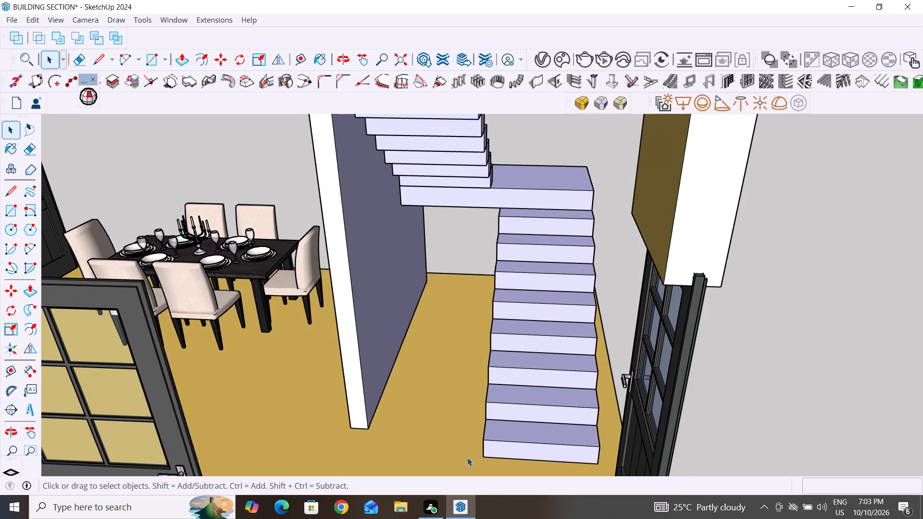
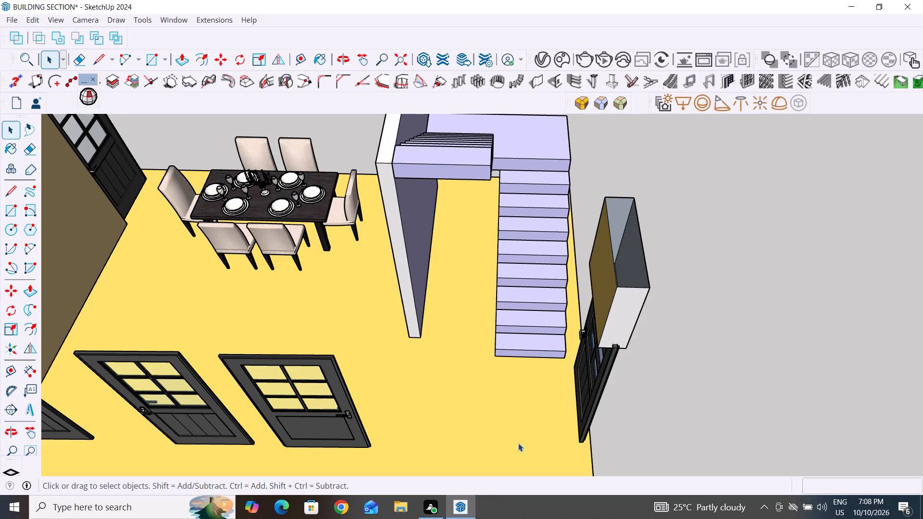
Open the MajRail extension to view its rail dimension settings, and close it without drawing a rail.
scroll(502, 278, "down", 4)
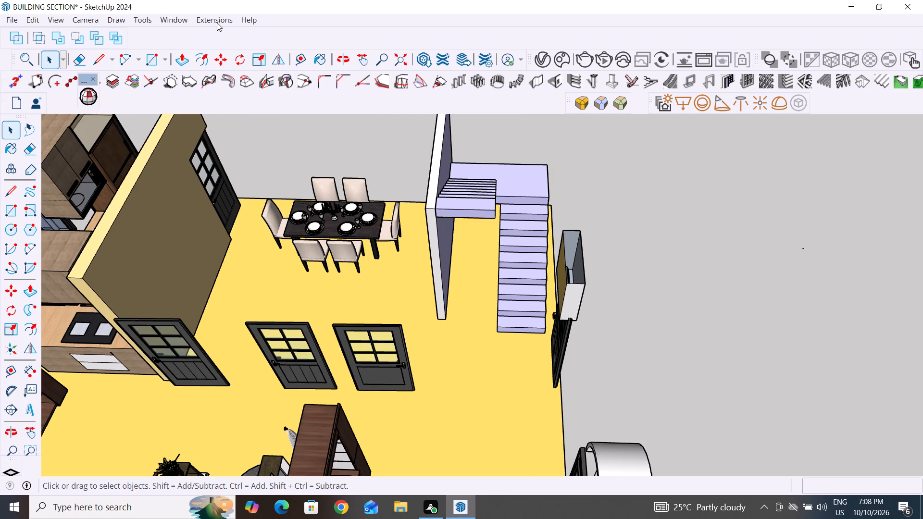
left_click(217, 23)
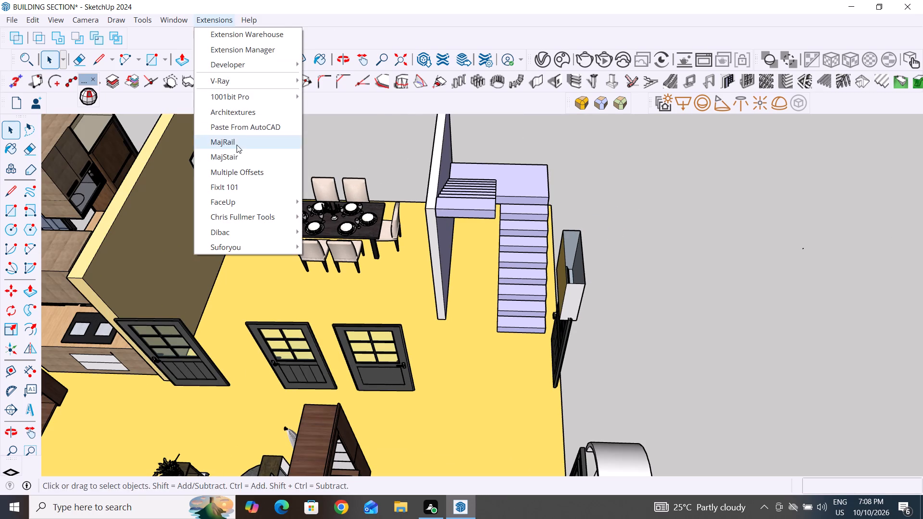
left_click(237, 145)
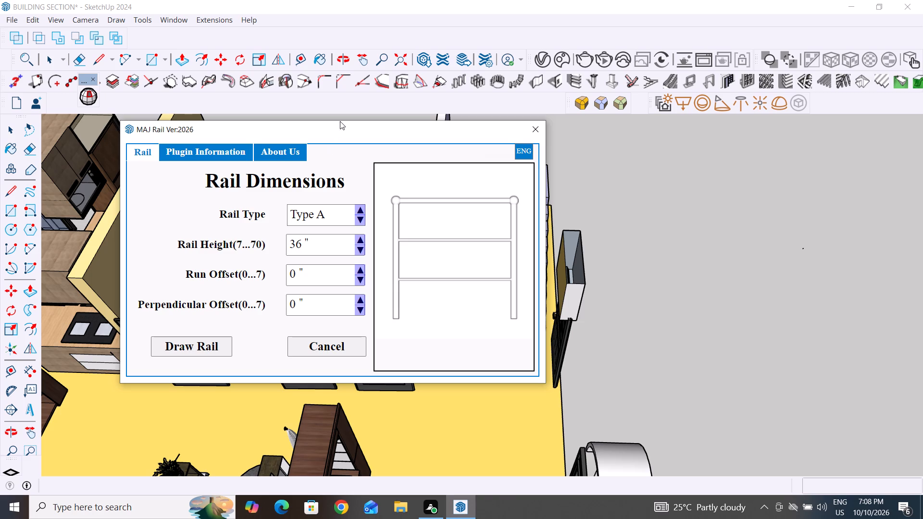
left_click_drag(347, 129, 730, 133)
left_click_drag(740, 136, 559, 148)
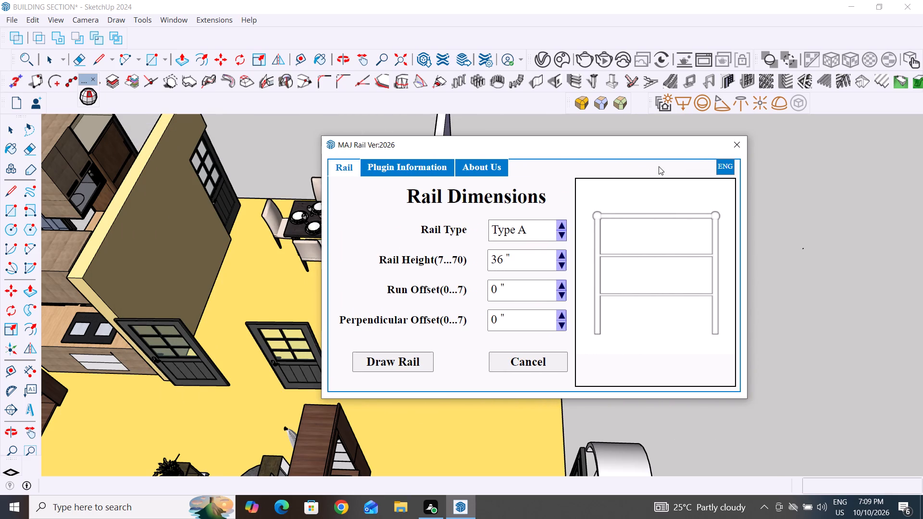
left_click(734, 146)
left_click(179, 22)
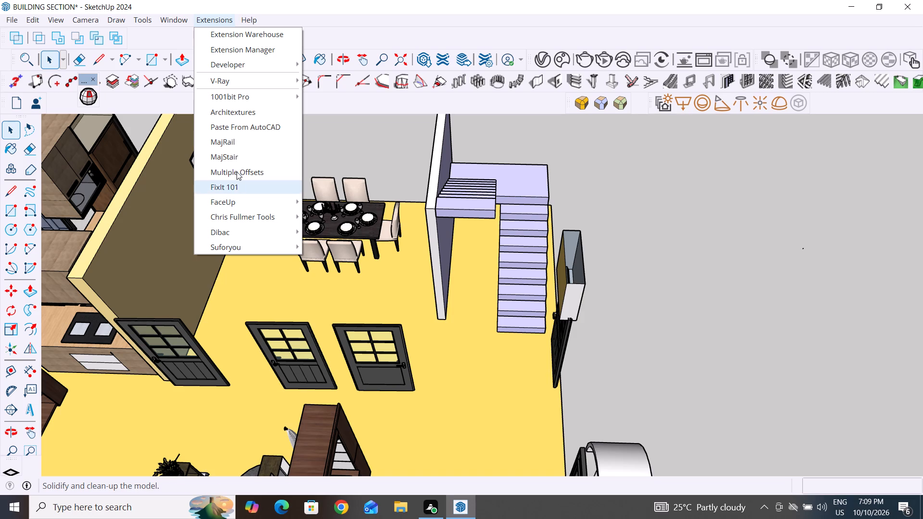
left_click(618, 176)
Draw a circle of about 1 7/16" radius on the bottom stair tread, near the end facing the partition wall.
scroll(511, 339, "up", 2)
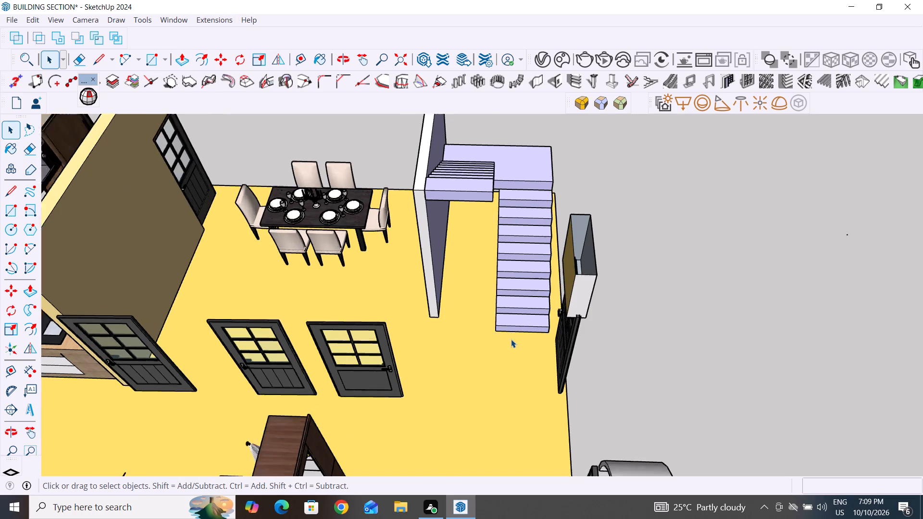
scroll(511, 339, "up", 1)
middle_click_drag(520, 342, 556, 340)
scroll(492, 387, "down", 6)
middle_click_drag(489, 211, 488, 140)
scroll(473, 317, "up", 3)
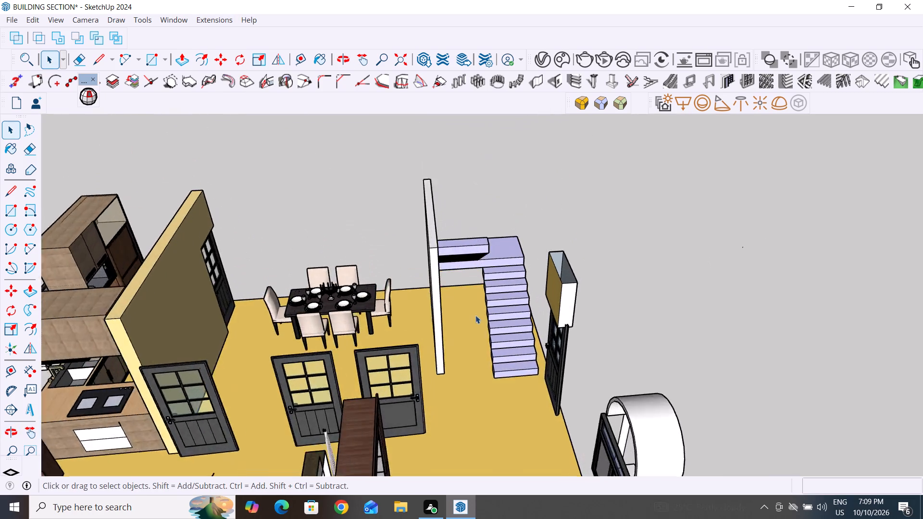
scroll(475, 315, "up", 2)
middle_click_drag(524, 395, 485, 399)
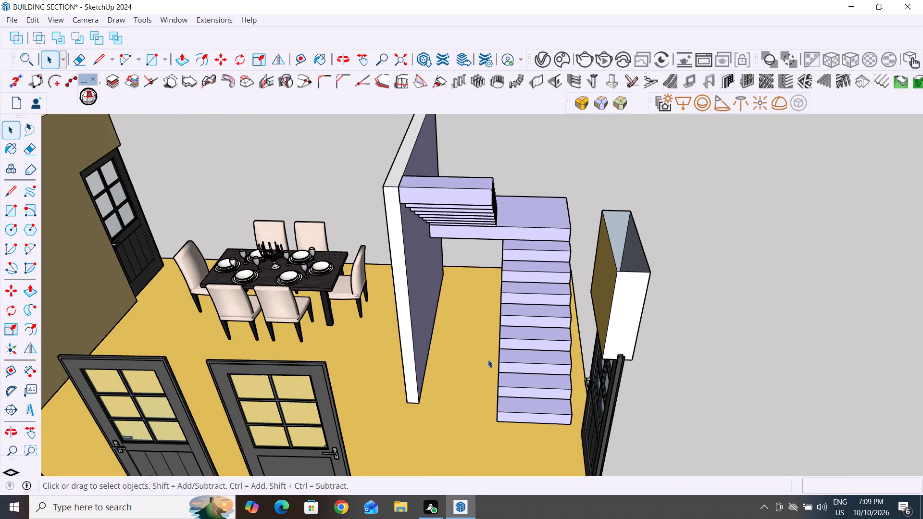
left_click(12, 233)
scroll(510, 458, "up", 6)
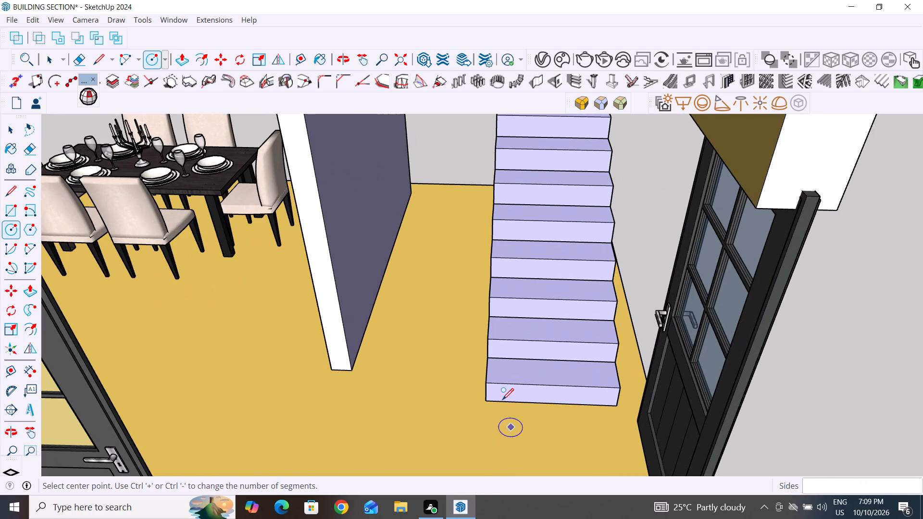
scroll(496, 371, "up", 4)
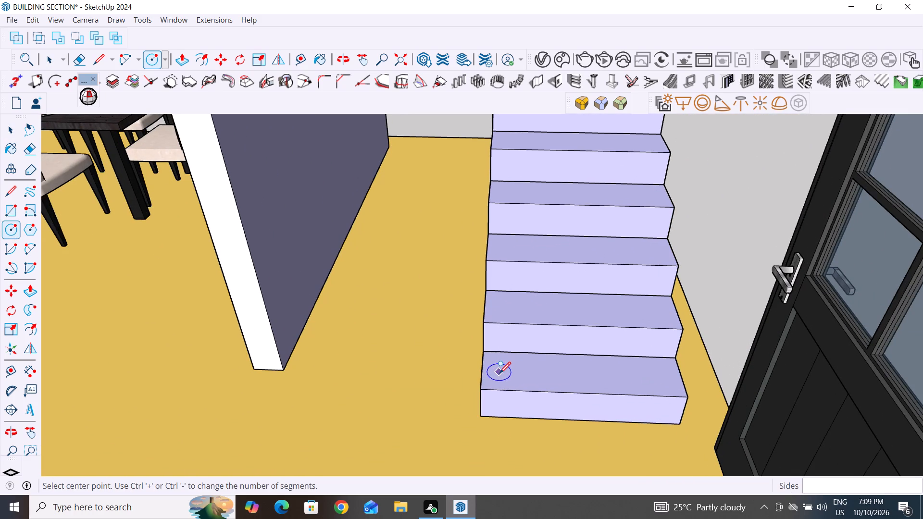
left_click(499, 372)
left_click(507, 375)
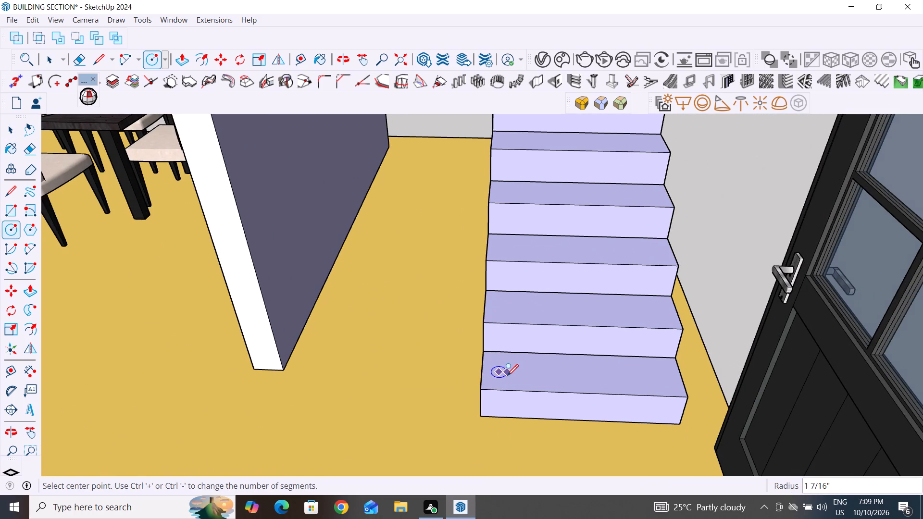
left_click(11, 132)
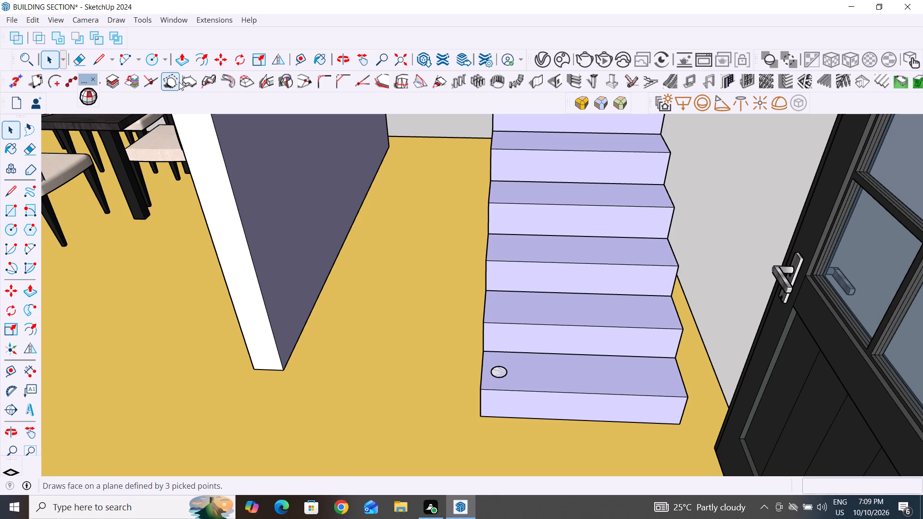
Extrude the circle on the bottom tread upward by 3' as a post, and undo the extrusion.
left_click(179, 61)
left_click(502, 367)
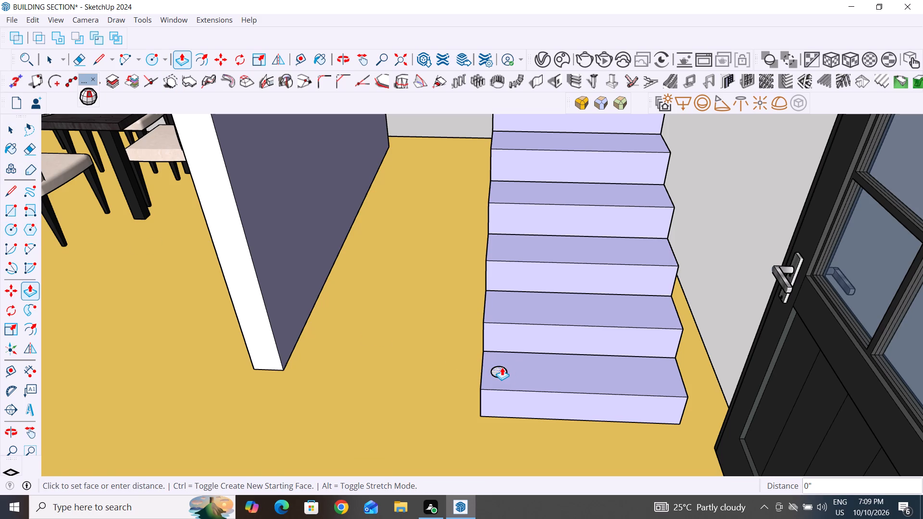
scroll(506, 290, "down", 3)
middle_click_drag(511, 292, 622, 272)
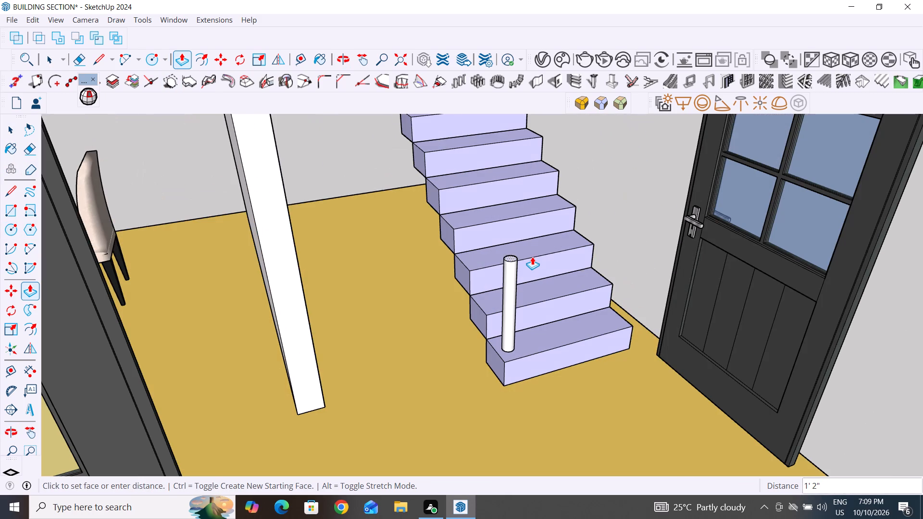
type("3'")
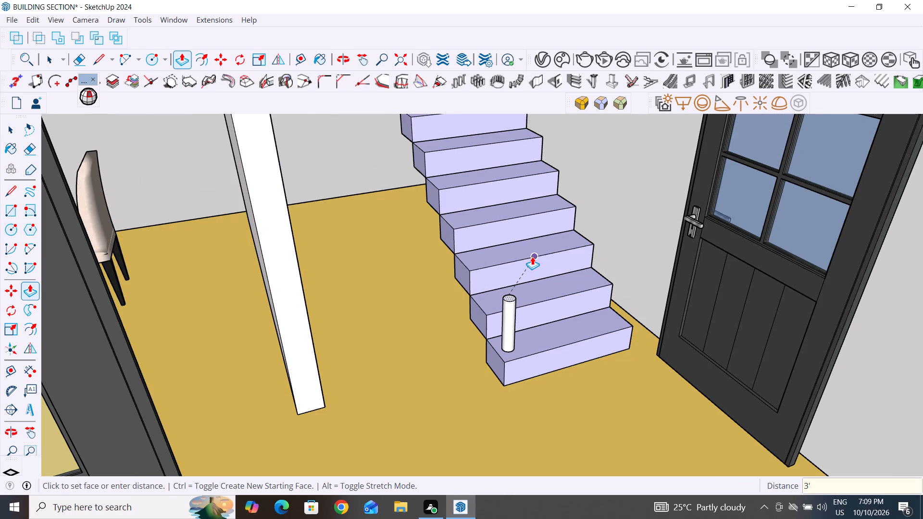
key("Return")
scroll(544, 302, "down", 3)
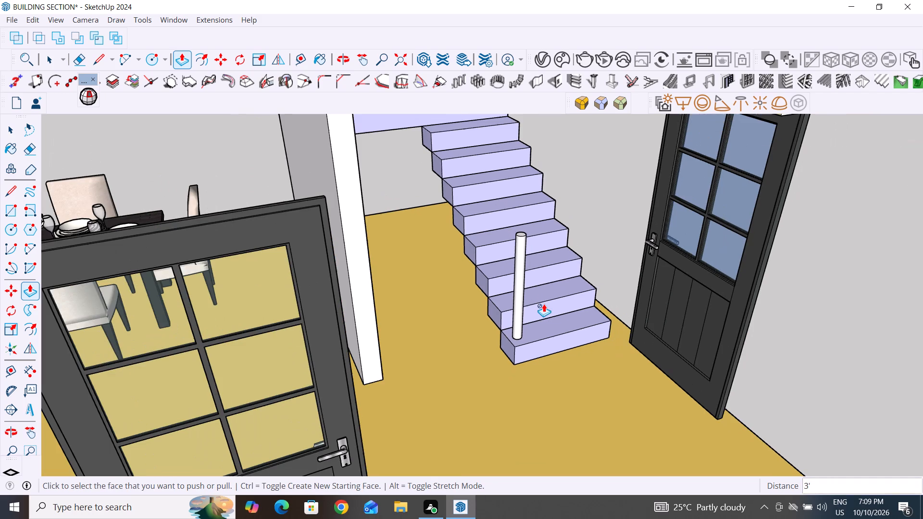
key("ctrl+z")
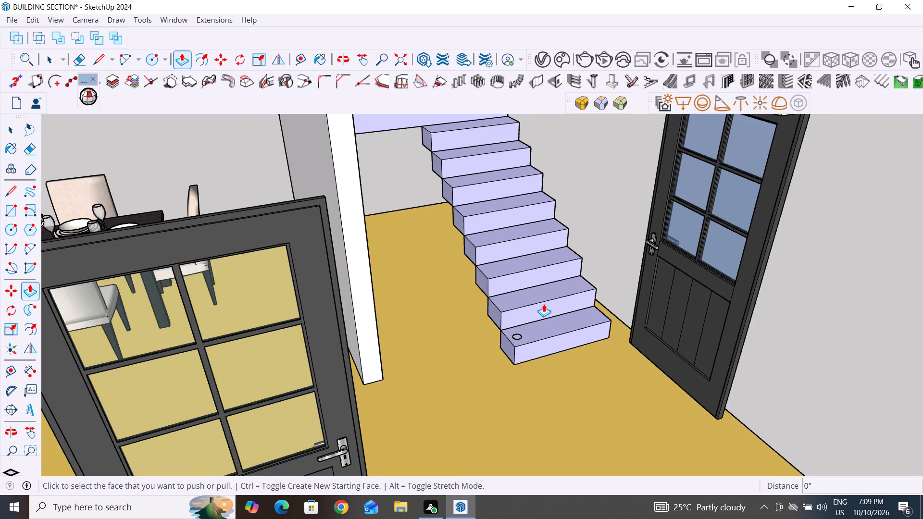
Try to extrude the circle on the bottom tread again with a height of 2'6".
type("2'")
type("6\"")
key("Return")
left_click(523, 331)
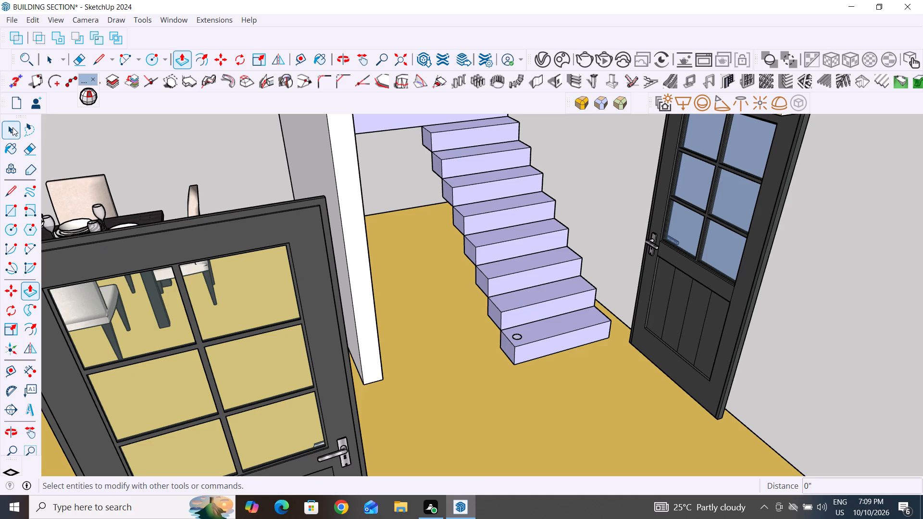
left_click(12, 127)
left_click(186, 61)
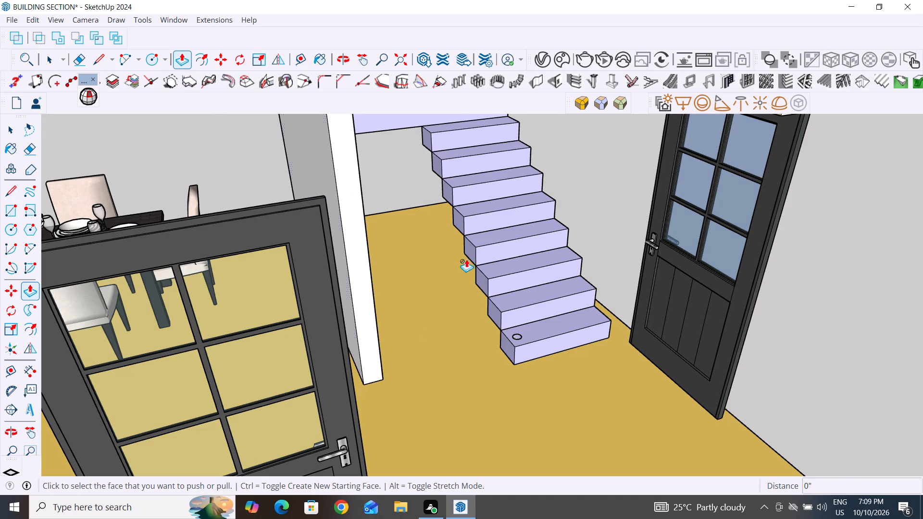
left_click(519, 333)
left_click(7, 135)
Inspect the staircase and the rest of the building model from above, from outside and at floor level.
scroll(434, 373, "down", 6)
scroll(485, 389, "down", 3)
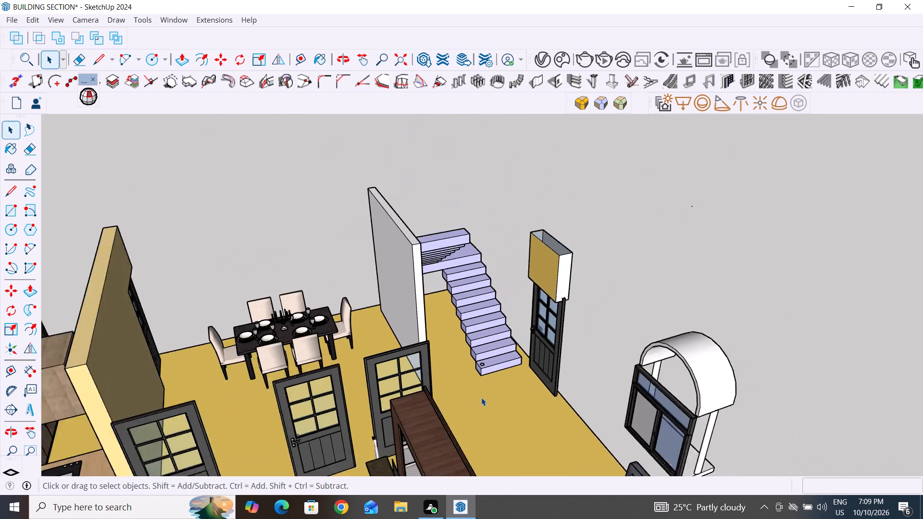
scroll(481, 397, "down", 8)
left_click(598, 316)
scroll(514, 378, "up", 10)
middle_click_drag(459, 389, 458, 447)
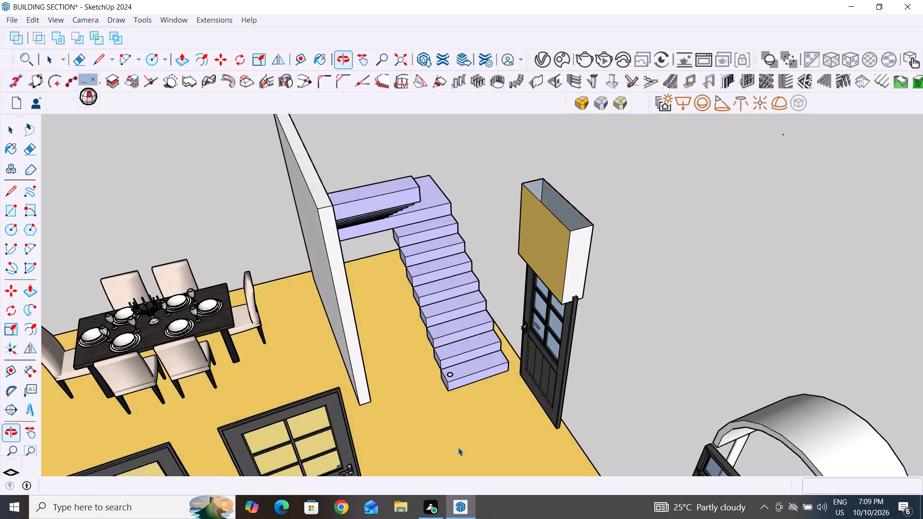
middle_click_drag(485, 419, 283, 198)
scroll(332, 389, "up", 1)
middle_click_drag(639, 440, 496, 346)
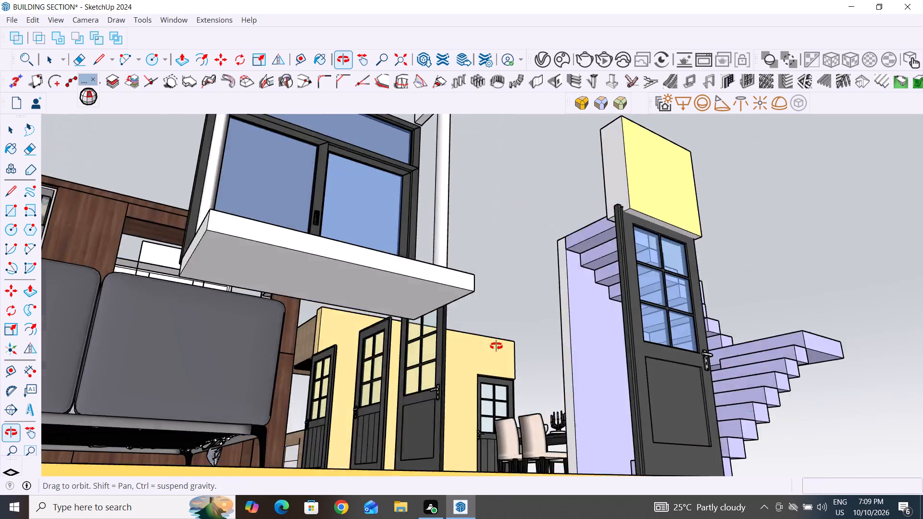
middle_click_drag(496, 346, 531, 400)
scroll(536, 409, "down", 13)
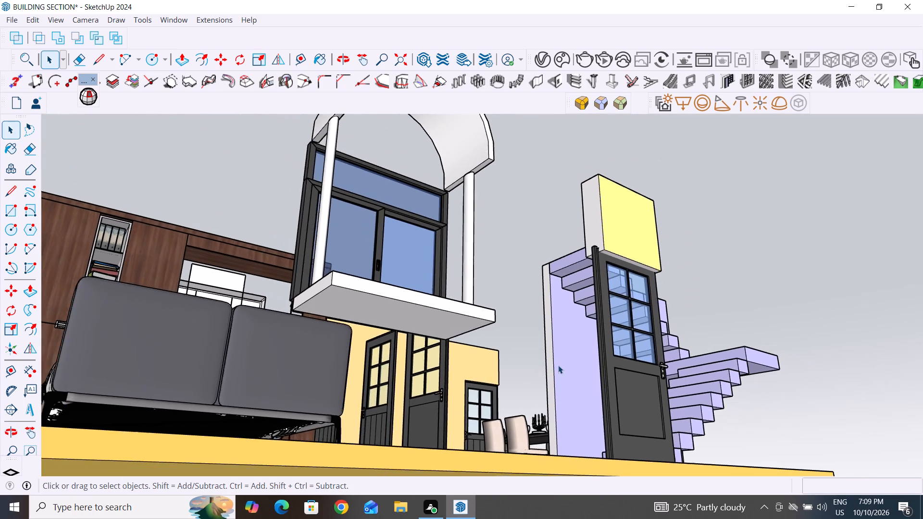
middle_click_drag(558, 365, 573, 390)
scroll(565, 383, "down", 6)
scroll(516, 373, "down", 1)
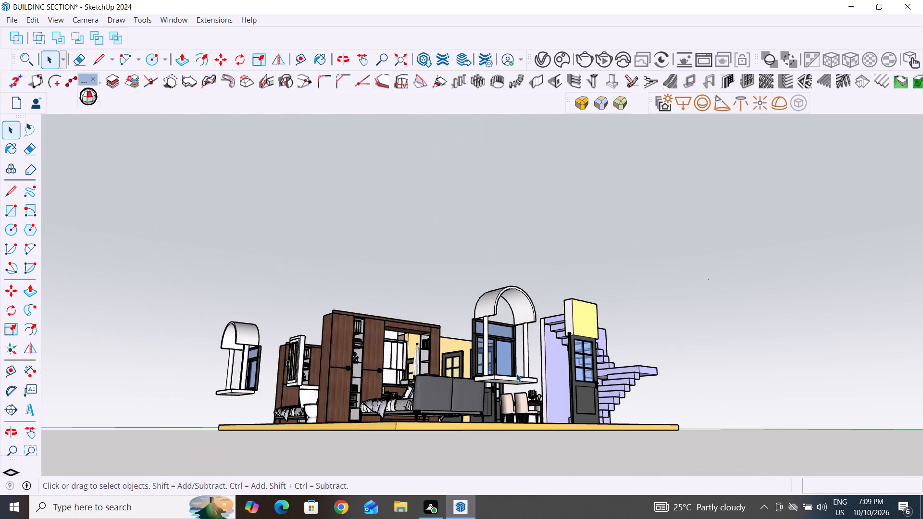
scroll(593, 446, "up", 5)
middle_click_drag(598, 403, 599, 441)
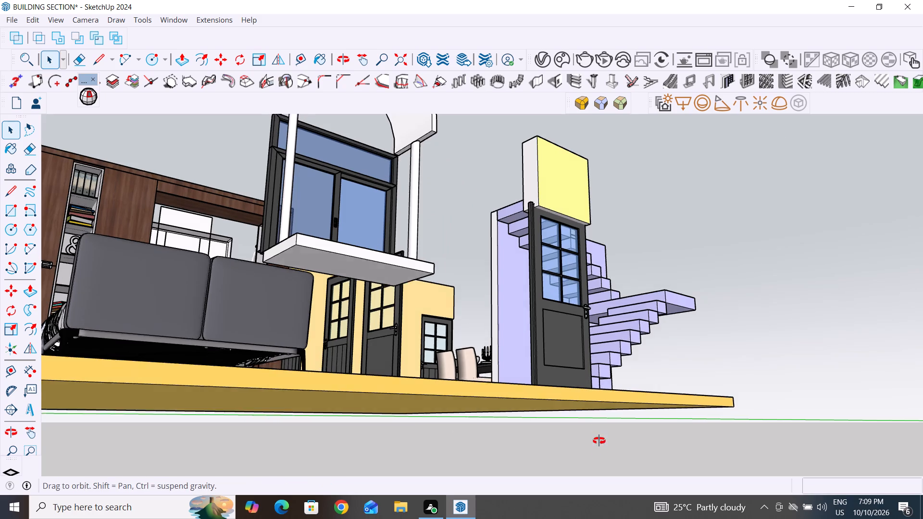
middle_click_drag(599, 441, 599, 472)
Extrude the circle on the bottom stair tread upward by 2'6" to form a railing post.
scroll(524, 322, "up", 4)
middle_click_drag(452, 359, 507, 393)
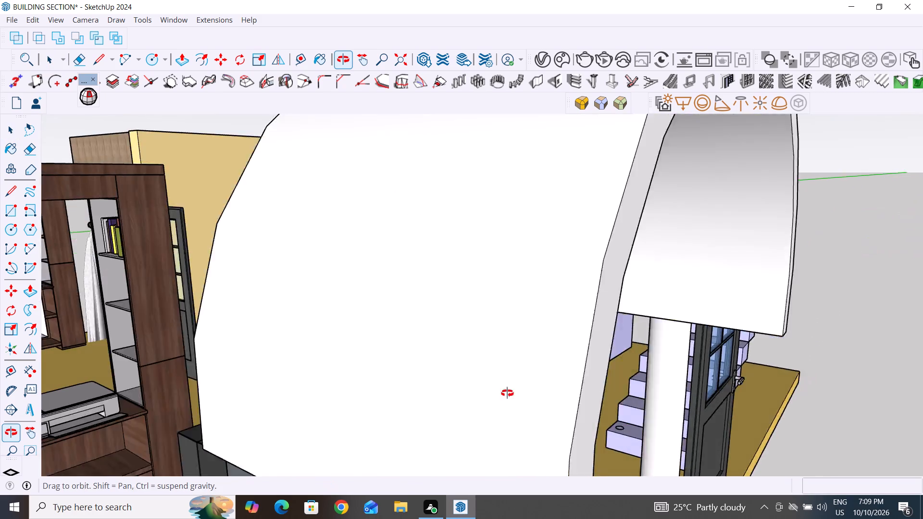
middle_click_drag(507, 393, 470, 399)
scroll(504, 442, "up", 5)
middle_click_drag(508, 333, 614, 397)
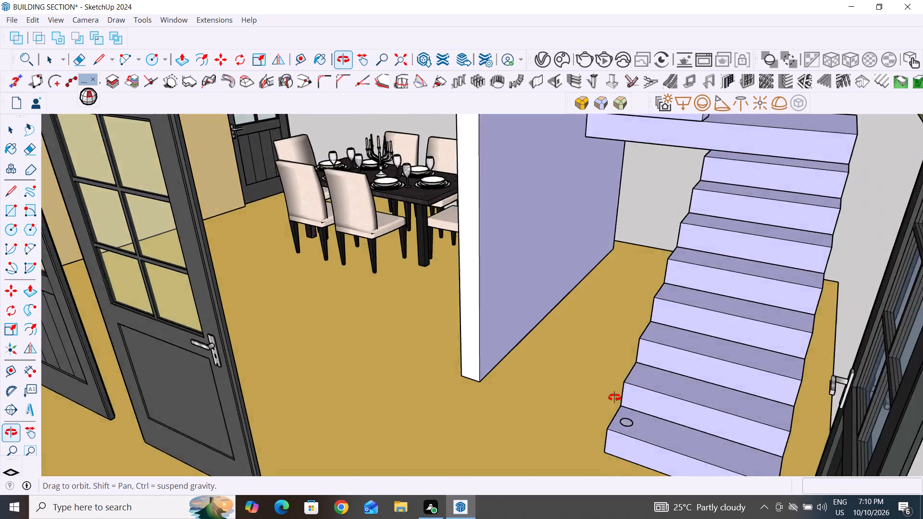
middle_click_drag(614, 397, 662, 408)
scroll(642, 380, "up", 15)
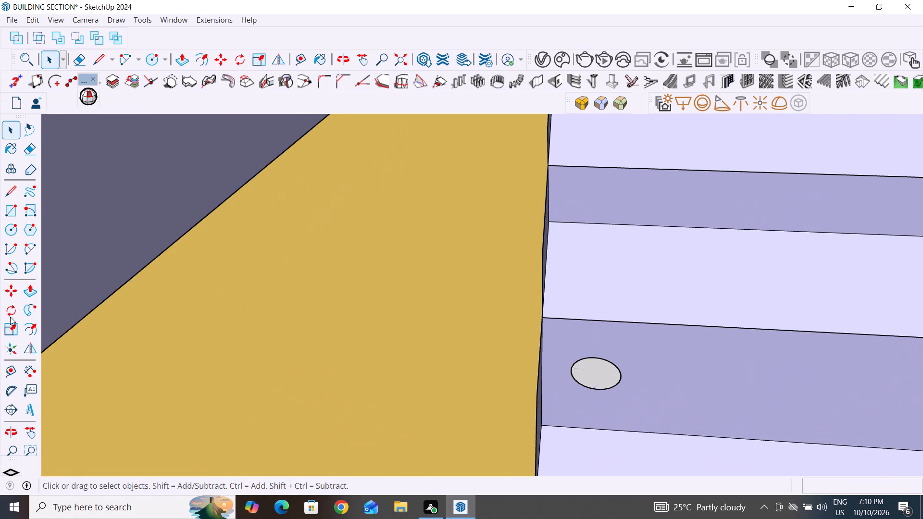
left_click(187, 59)
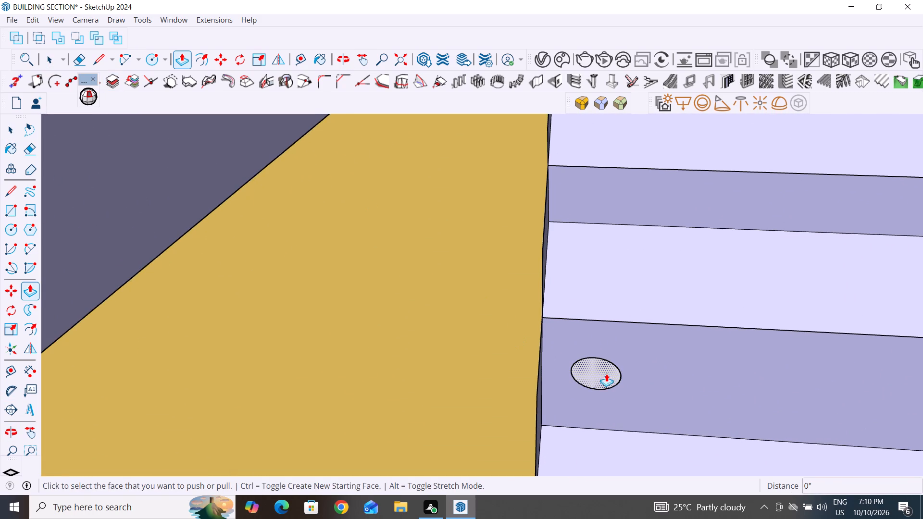
left_click(596, 382)
type("2'6\"")
key("Return")
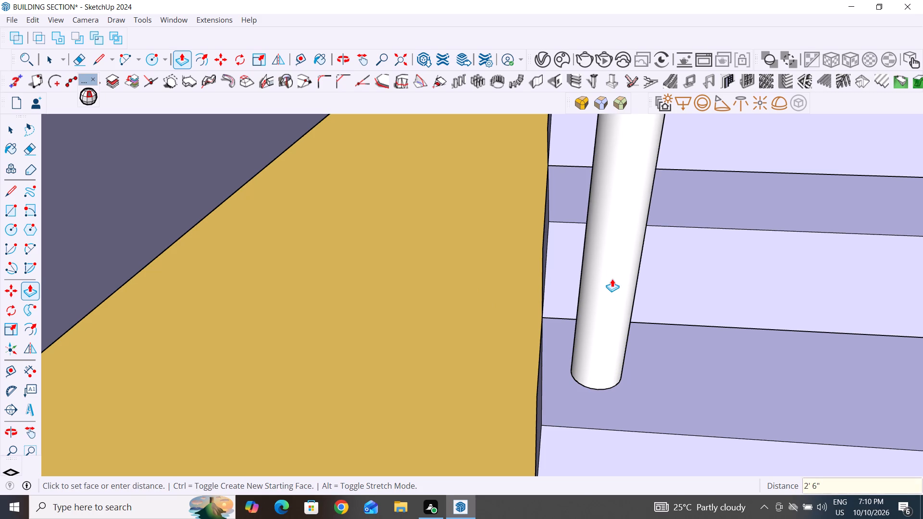
scroll(649, 363, "down", 20)
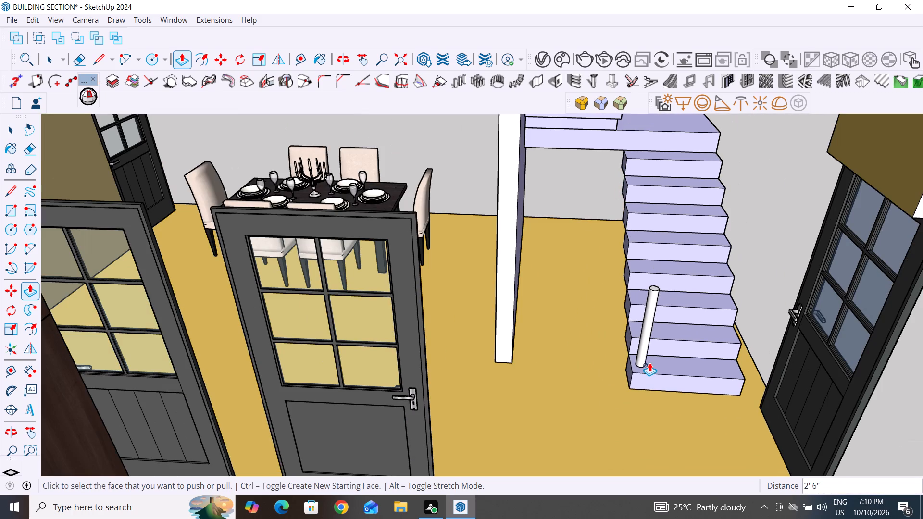
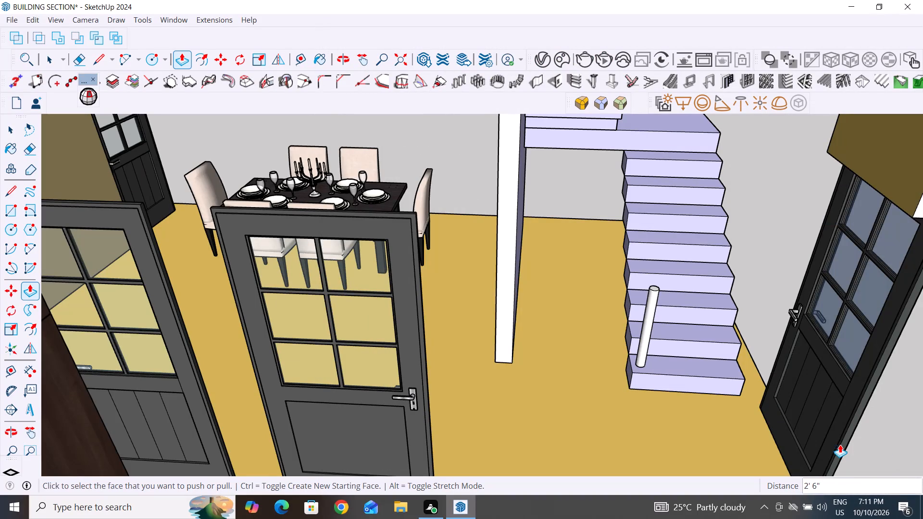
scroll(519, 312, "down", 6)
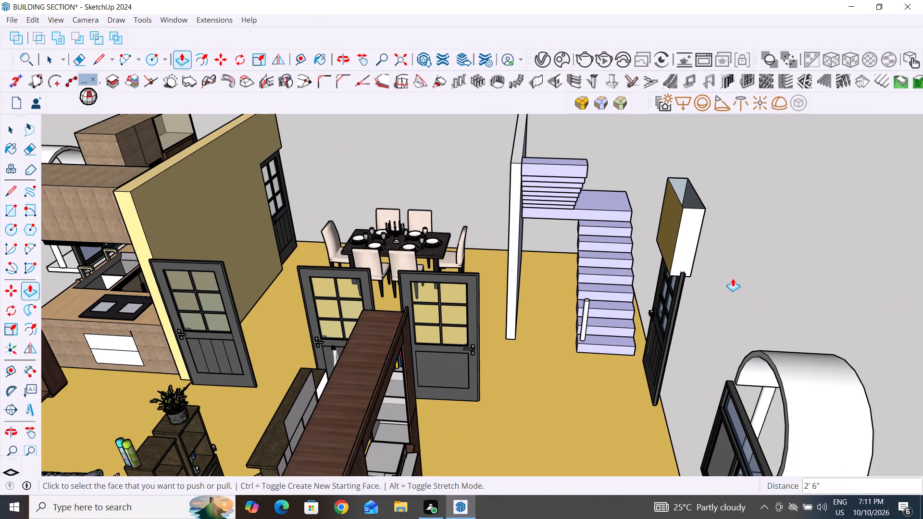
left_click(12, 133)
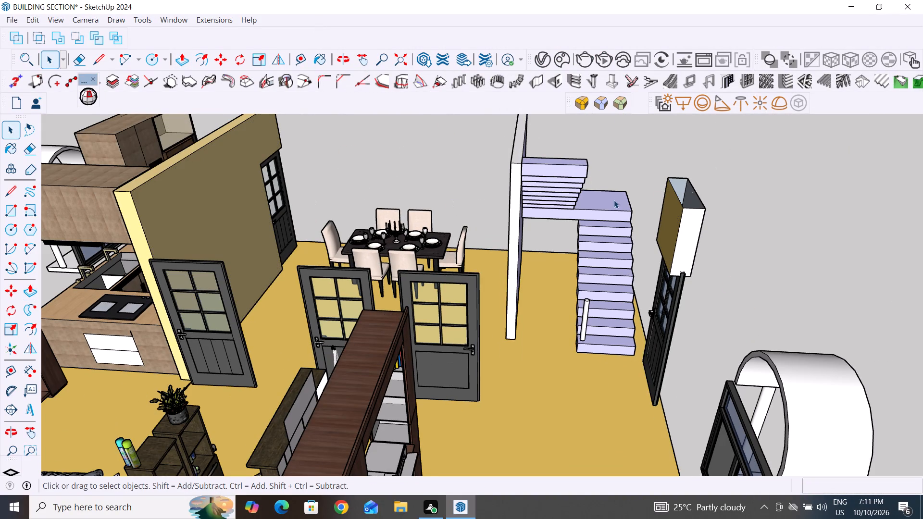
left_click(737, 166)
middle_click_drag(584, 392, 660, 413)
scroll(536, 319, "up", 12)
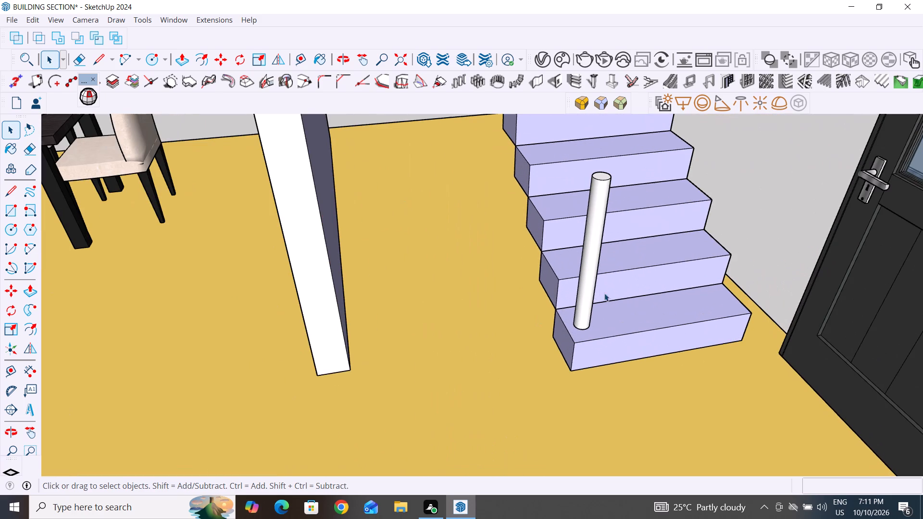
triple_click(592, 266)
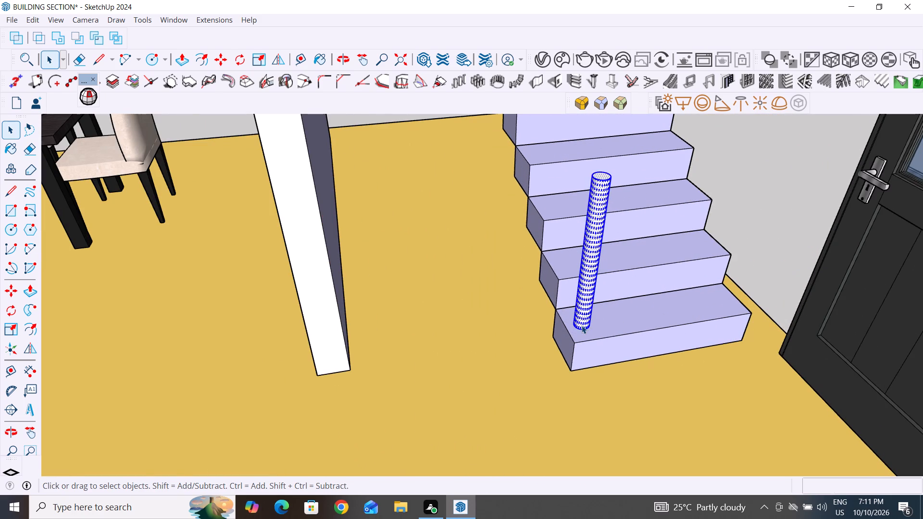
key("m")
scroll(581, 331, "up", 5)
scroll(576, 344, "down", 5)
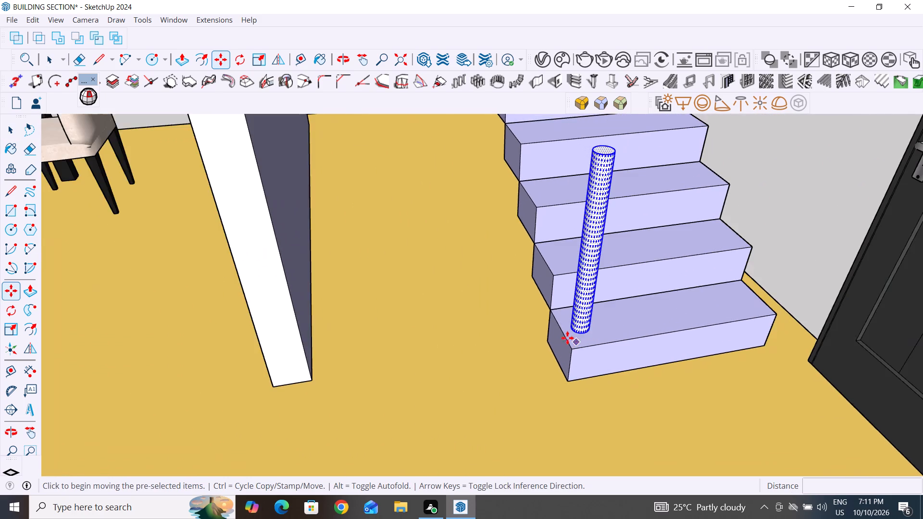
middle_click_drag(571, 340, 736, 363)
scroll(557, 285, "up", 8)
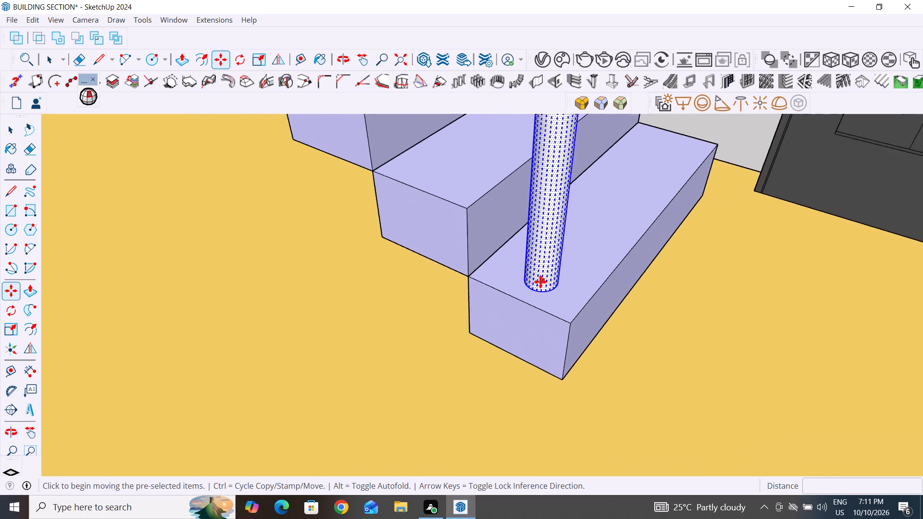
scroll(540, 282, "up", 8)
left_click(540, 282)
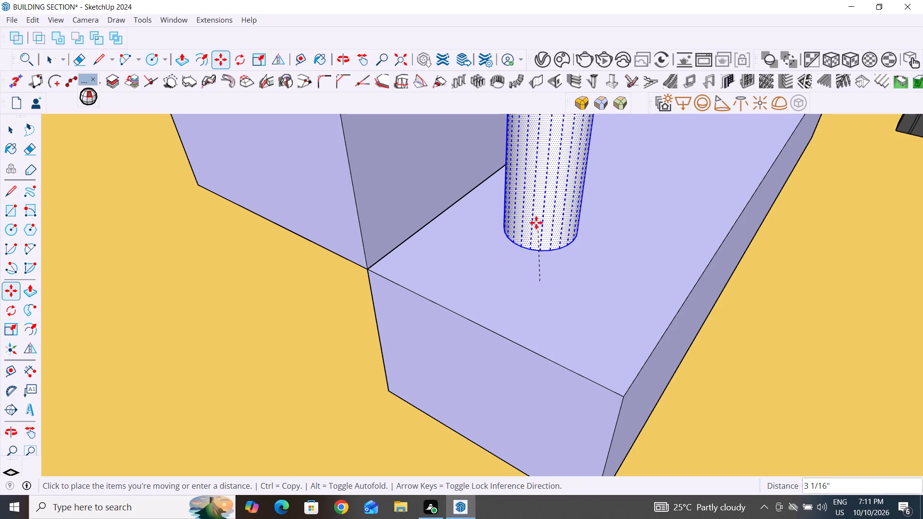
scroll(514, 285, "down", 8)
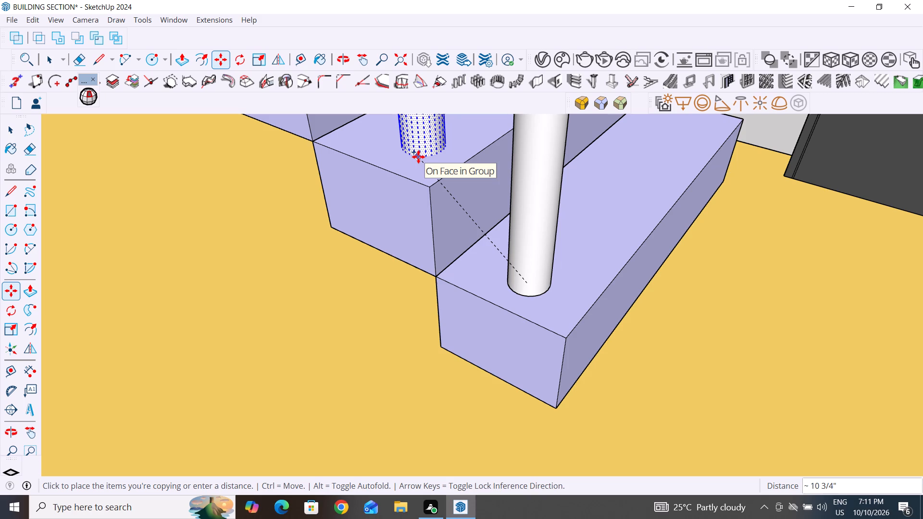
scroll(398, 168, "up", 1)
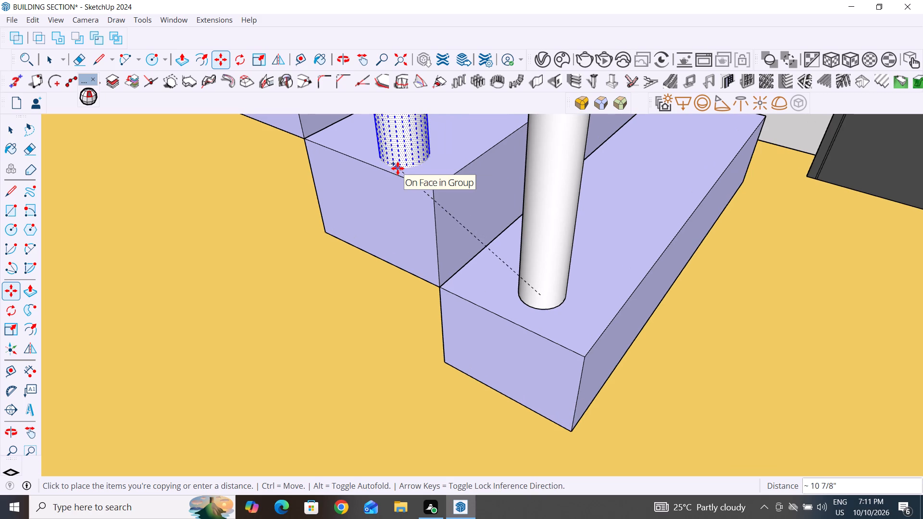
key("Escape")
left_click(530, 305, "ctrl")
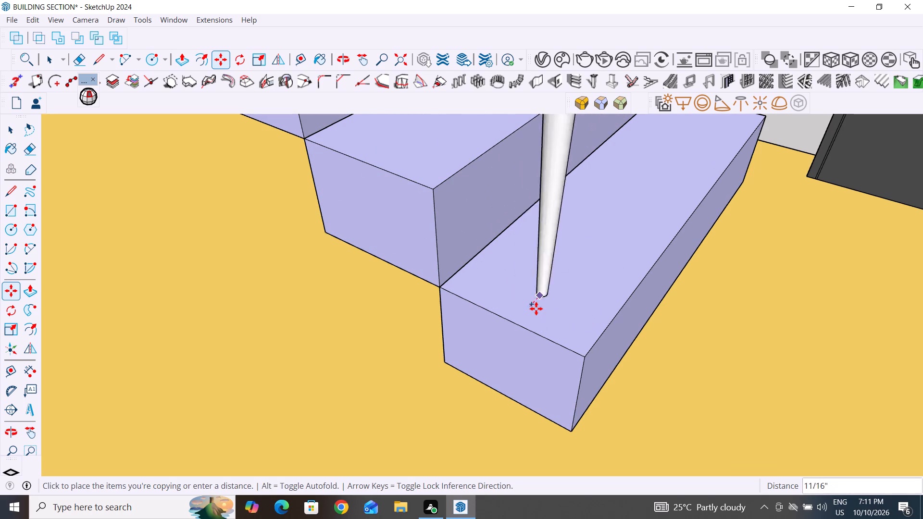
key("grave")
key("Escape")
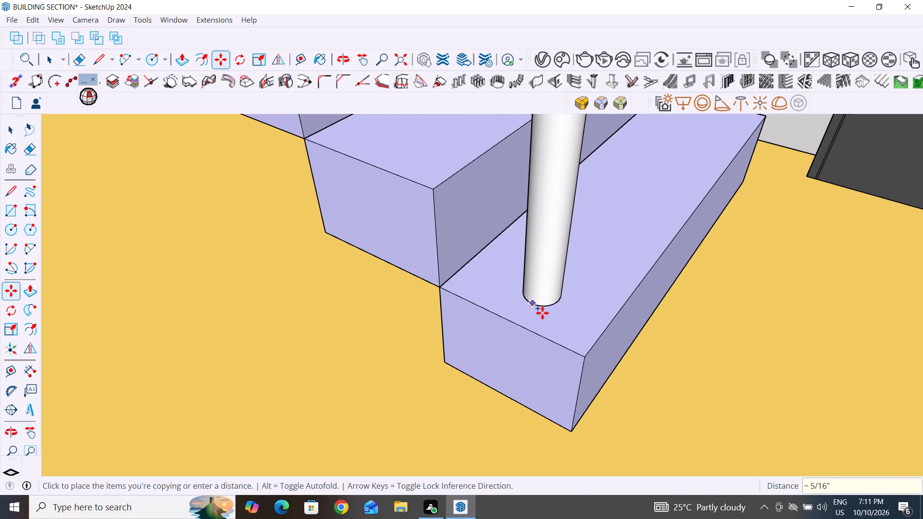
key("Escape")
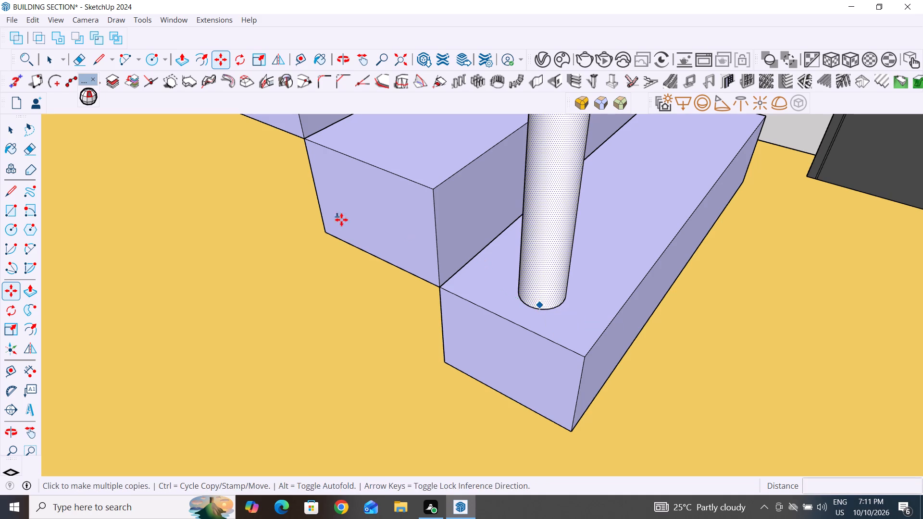
Select the whole round post on the bottom stair tread and make it a group.
left_click(12, 128)
scroll(345, 367, "down", 13)
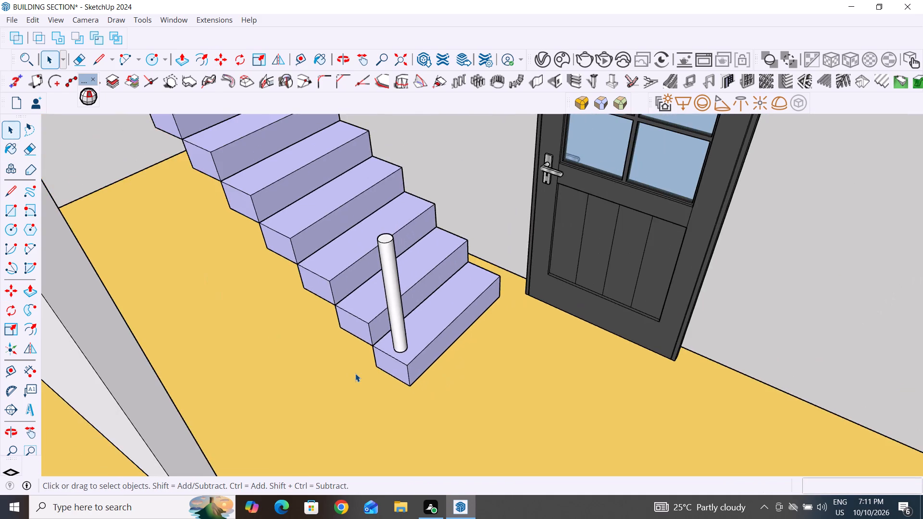
middle_click_drag(369, 374, 459, 323)
triple_click(412, 340)
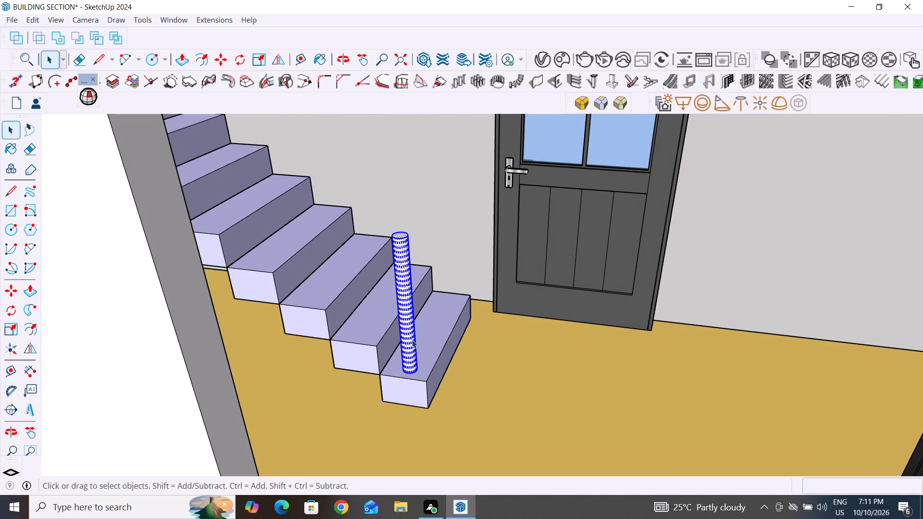
right_click(412, 340)
left_click(472, 114)
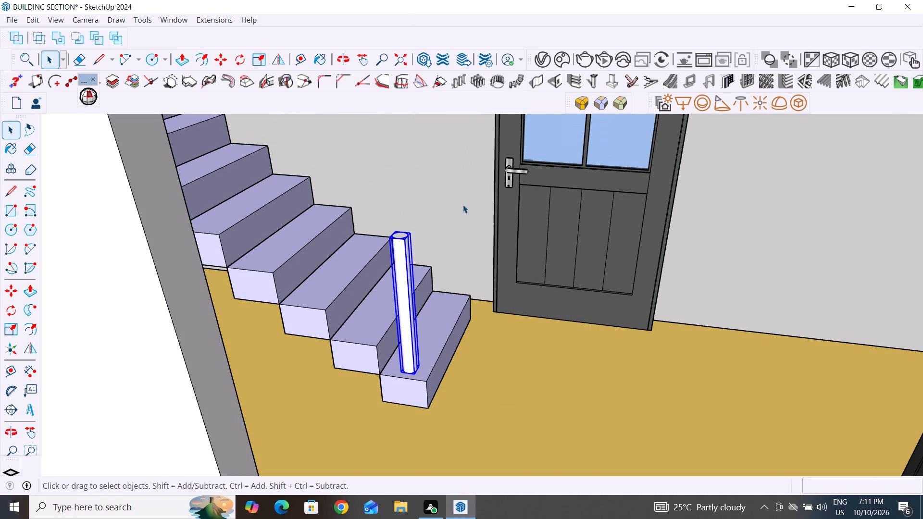
Copy the grouped post from the bottom tread onto the second tread, about 1' 1/2" away.
key("m")
scroll(395, 379, "up", 3)
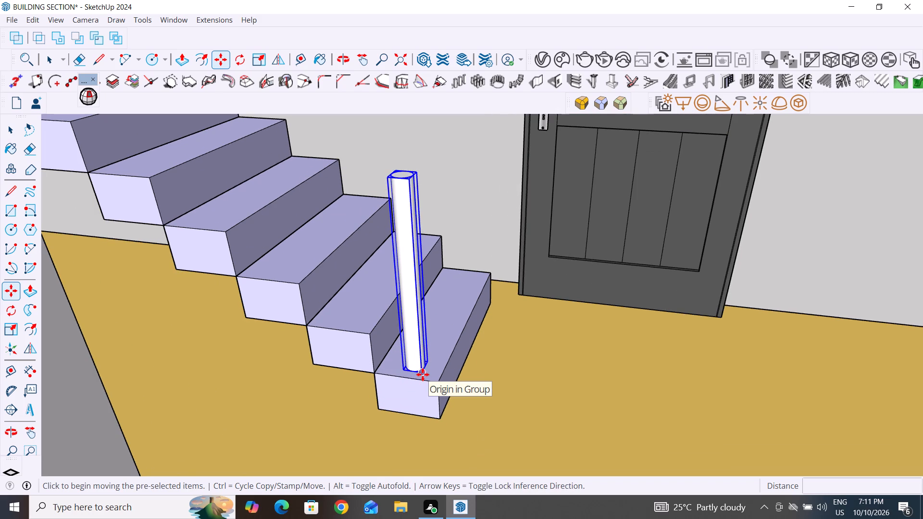
left_click(423, 374, "ctrl")
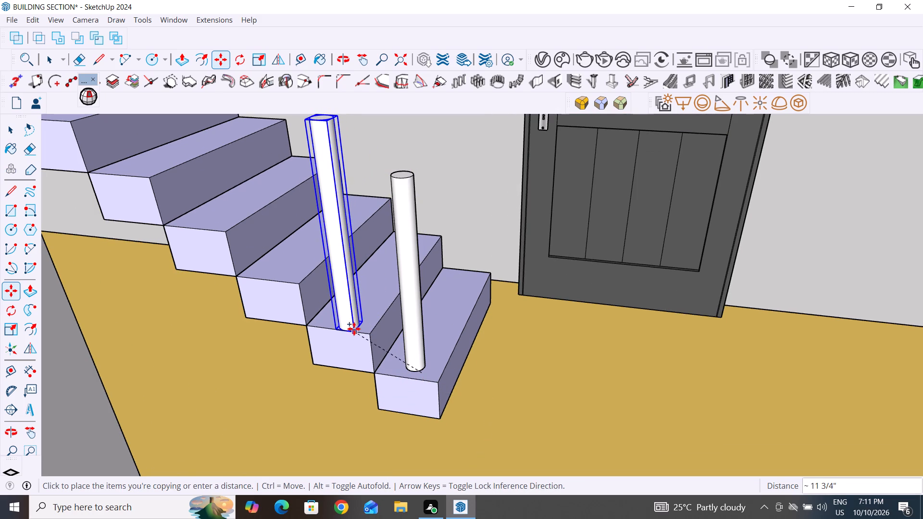
scroll(354, 329, "up", 10)
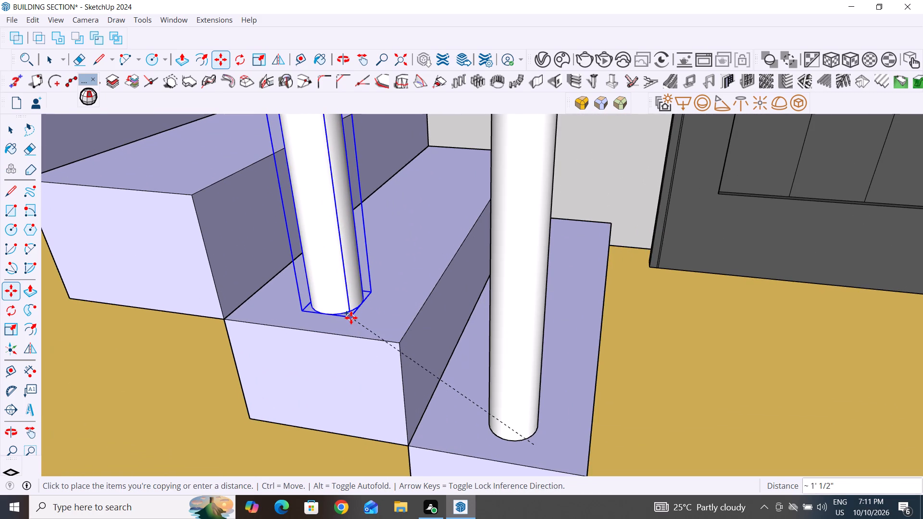
left_click(350, 318)
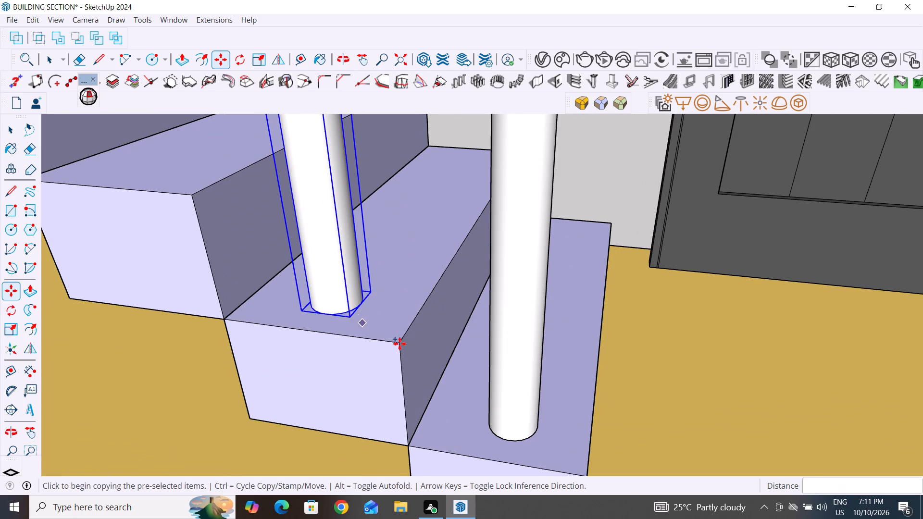
Copy the post onto the third tread about 11 11/16" away, and onto the fourth tread about 11 15/16" further.
scroll(411, 345, "down", 13)
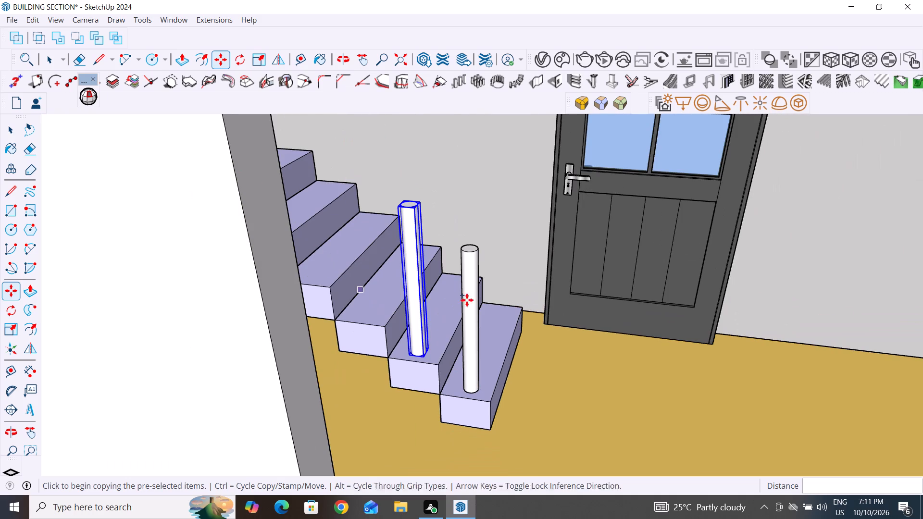
middle_click_drag(467, 329, 452, 369)
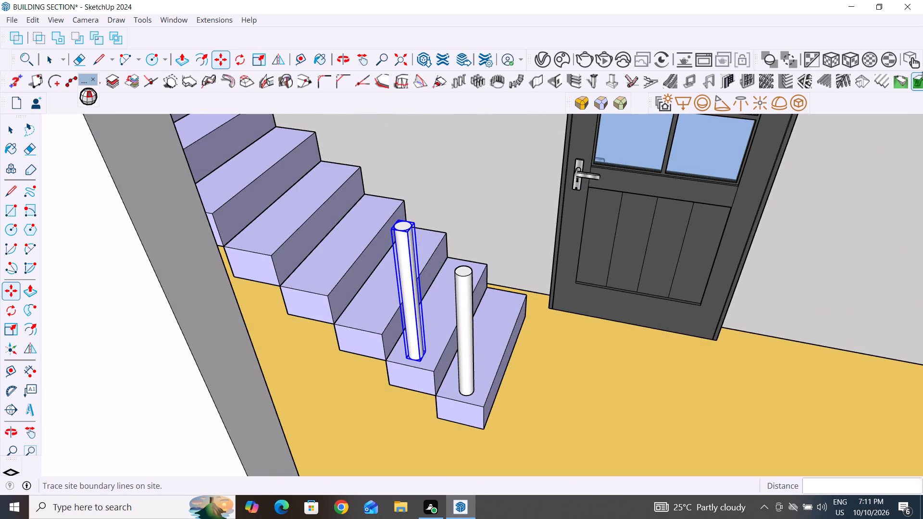
left_click(9, 135)
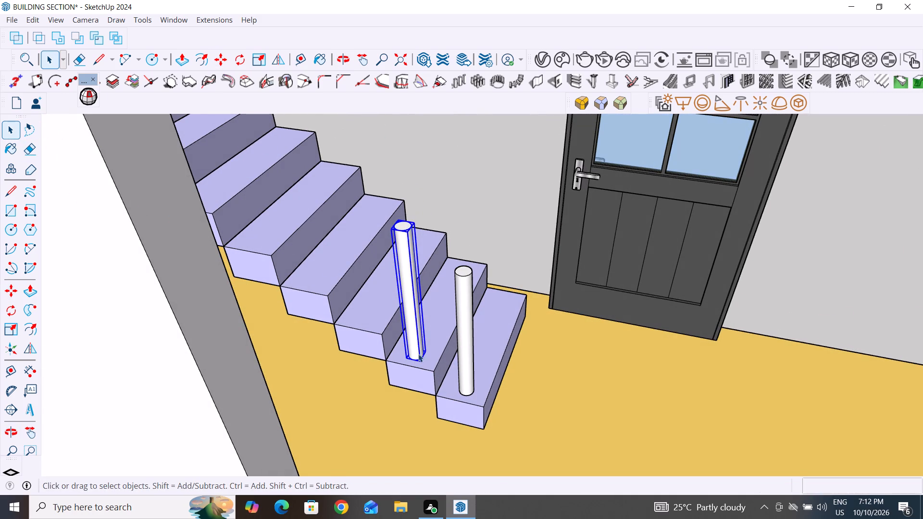
key("m")
left_click(422, 361, "ctrl")
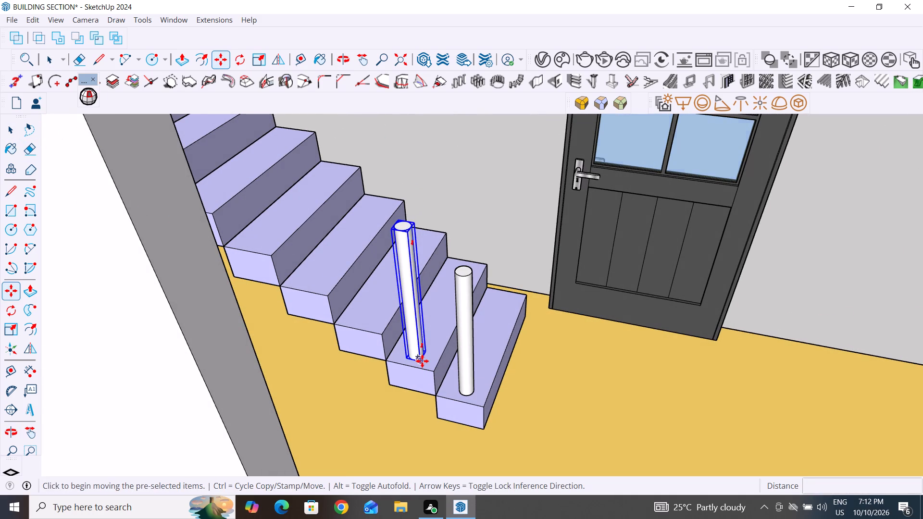
scroll(376, 326, "up", 8)
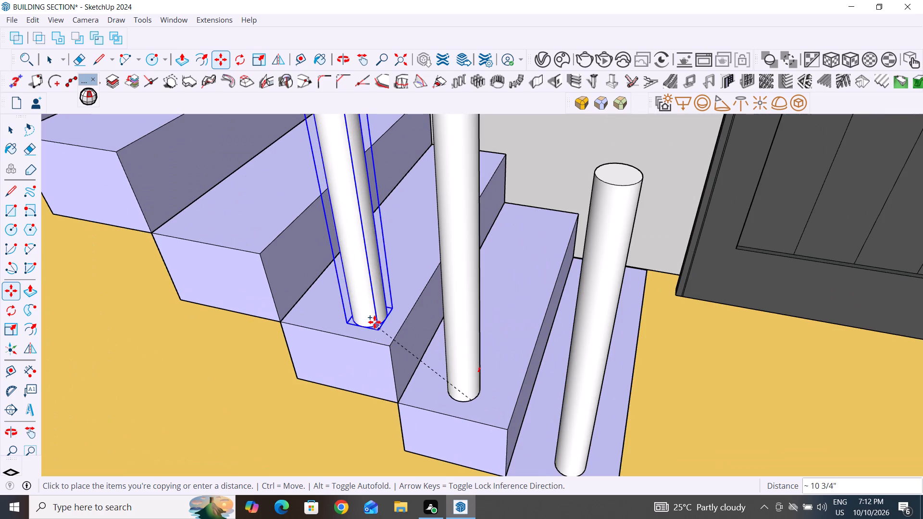
left_click(368, 317)
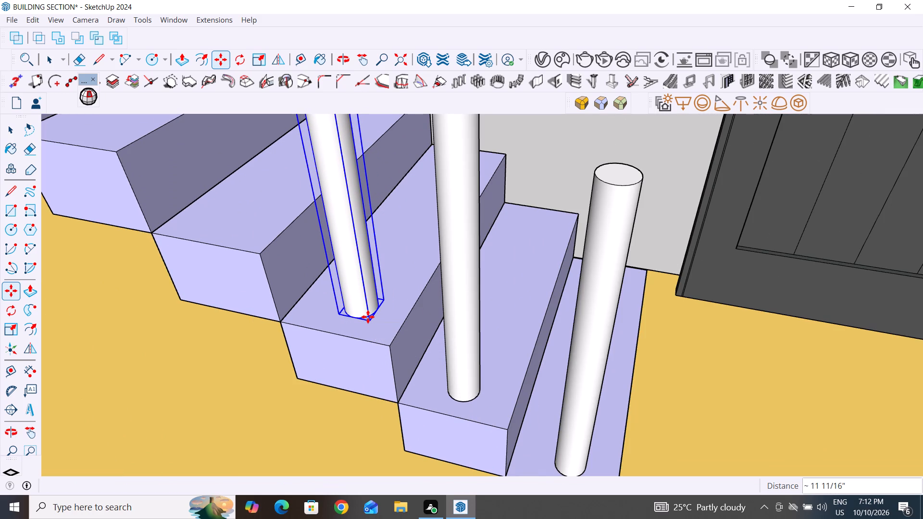
left_click(368, 317)
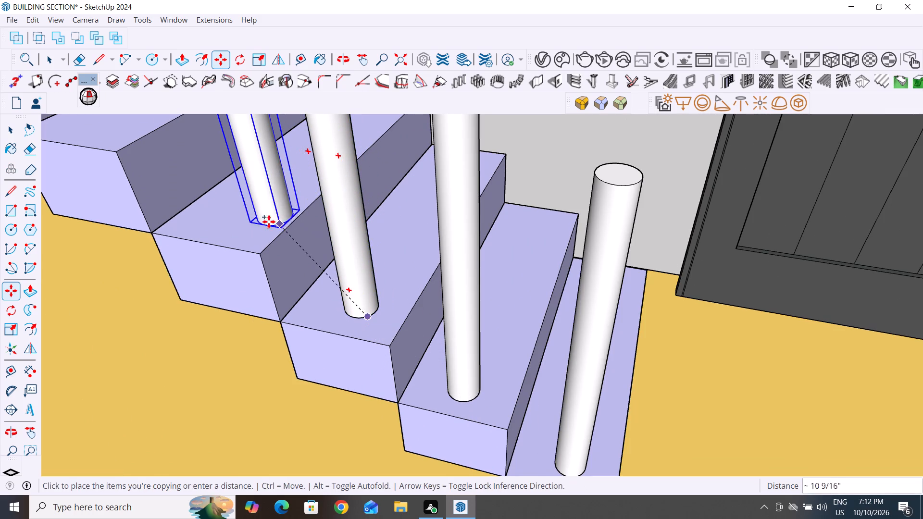
left_click(243, 233)
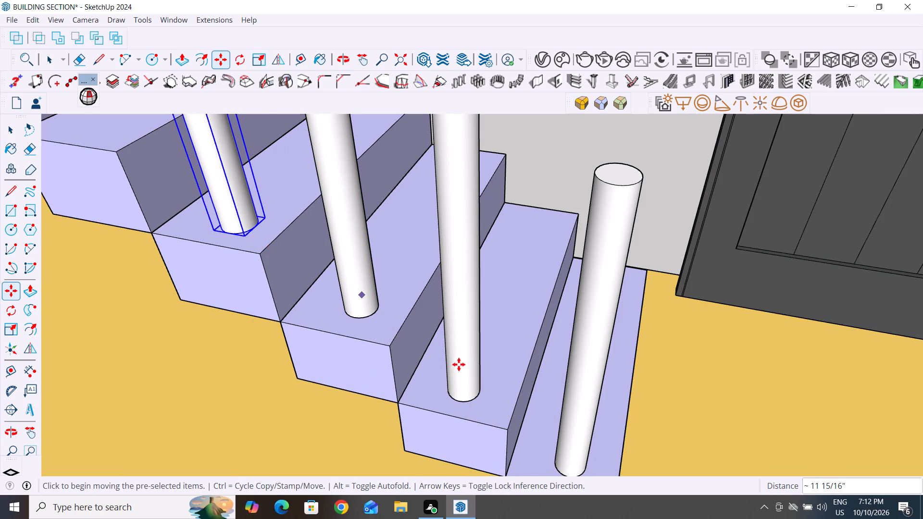
Copy the post from the fourth tread onto the fifth tread, about 1' 15/16" away.
scroll(461, 366, "down", 8)
scroll(295, 238, "up", 4)
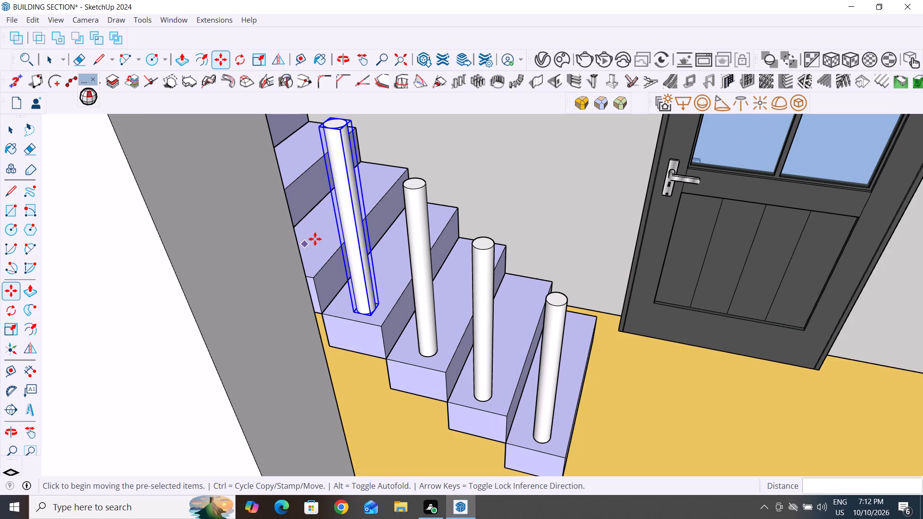
middle_click_drag(410, 262, 429, 312)
scroll(362, 306, "up", 6)
scroll(400, 375, "up", 2)
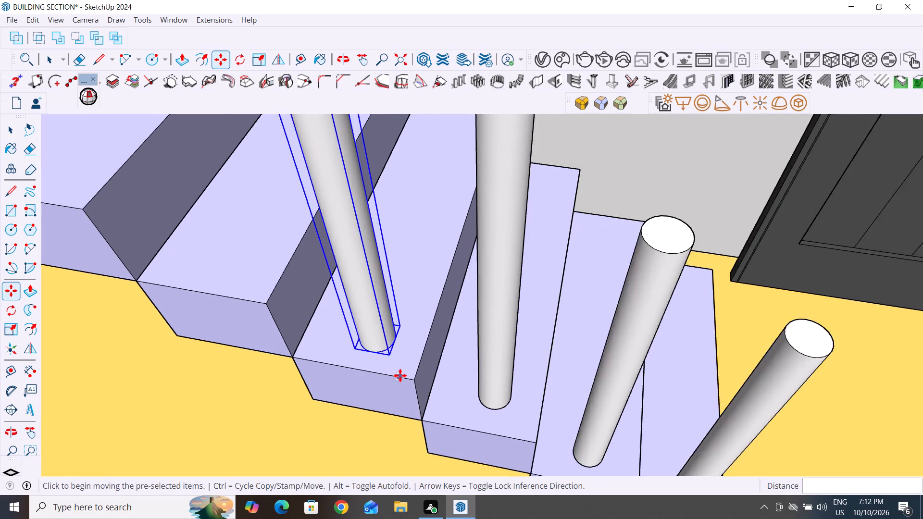
scroll(400, 375, "up", 1)
left_click(392, 349)
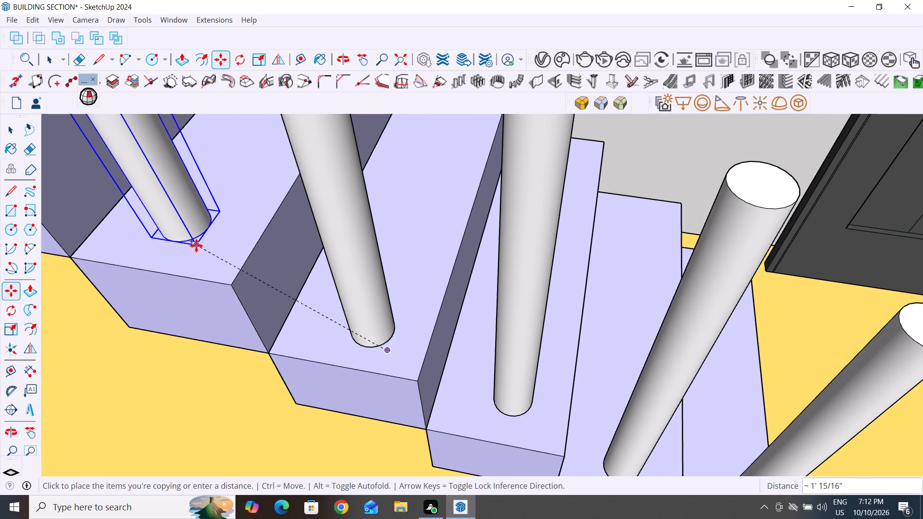
left_click(196, 246)
Inspect the row of posts along the lower stair flight and the remaining treads up to the landing.
scroll(513, 343, "down", 10)
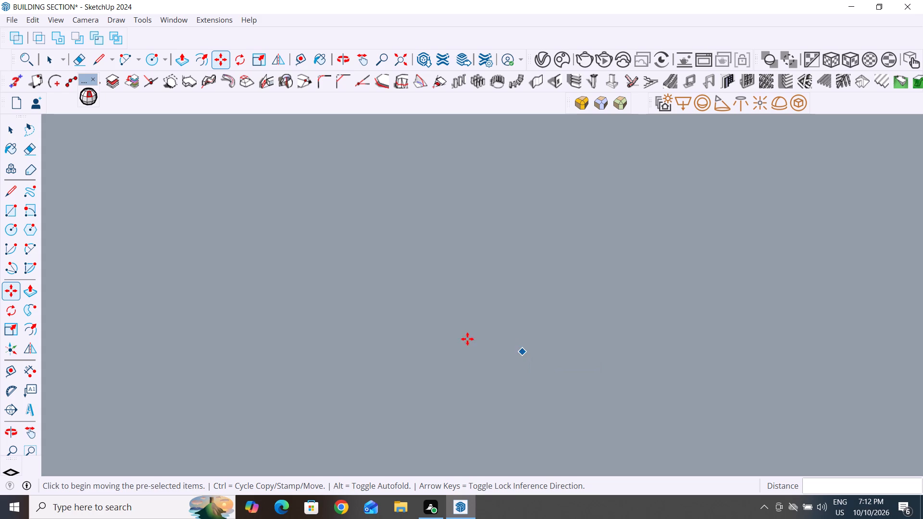
scroll(375, 394, "down", 6)
middle_click_drag(487, 325, 320, 374)
scroll(211, 318, "down", 7)
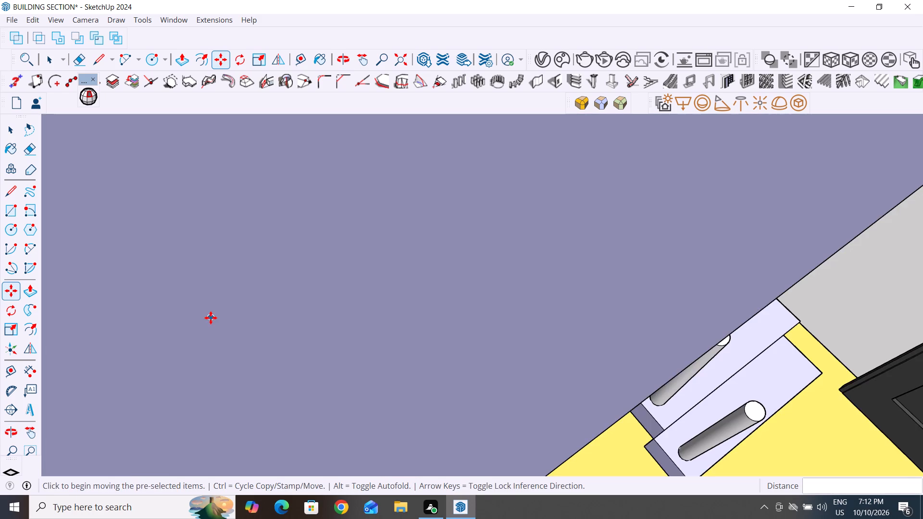
scroll(211, 318, "down", 20)
middle_click_drag(671, 343, 574, 283)
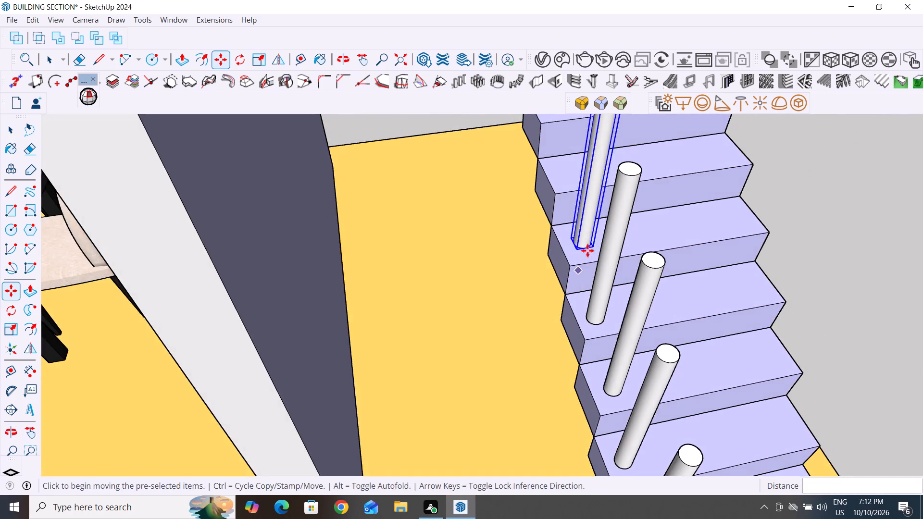
scroll(589, 236, "up", 5)
scroll(598, 328, "down", 4)
scroll(573, 163, "down", 5)
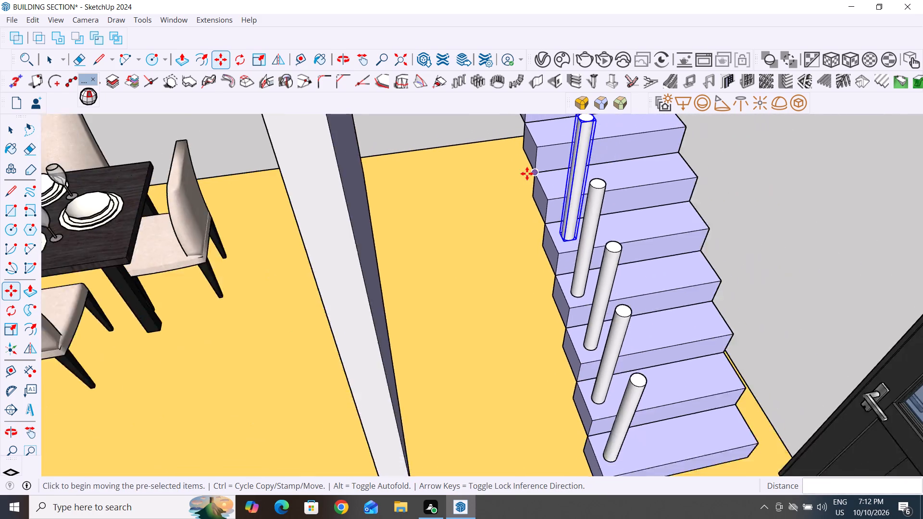
scroll(508, 182, "down", 2)
scroll(494, 321, "down", 3)
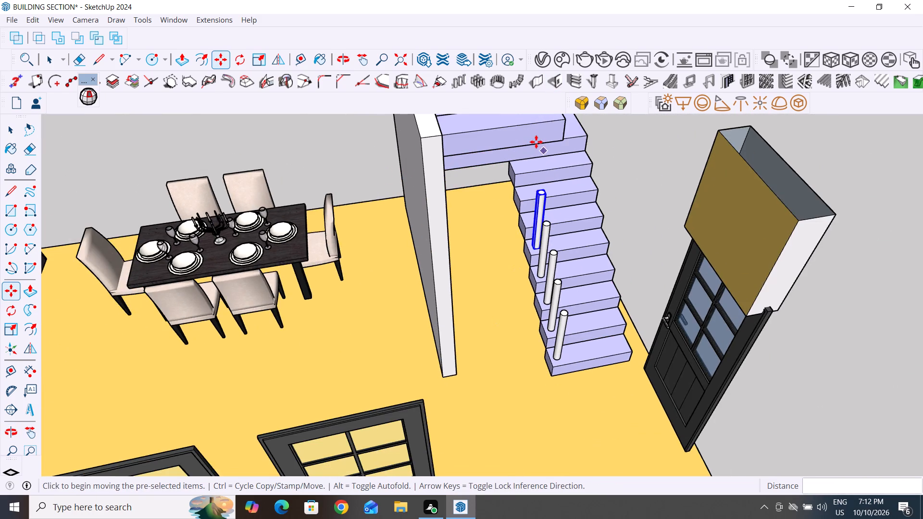
Copy the post from the fifth tread onto the sixth tread, about 1' away.
scroll(536, 141, "up", 11)
scroll(508, 203, "up", 5)
middle_click_drag(517, 182, 615, 110)
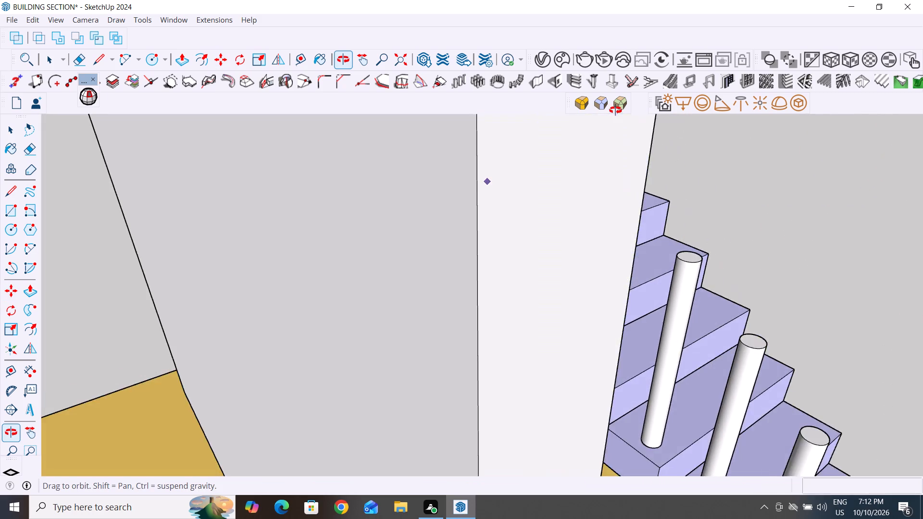
middle_click_drag(615, 110, 587, 114)
scroll(362, 358, "down", 7)
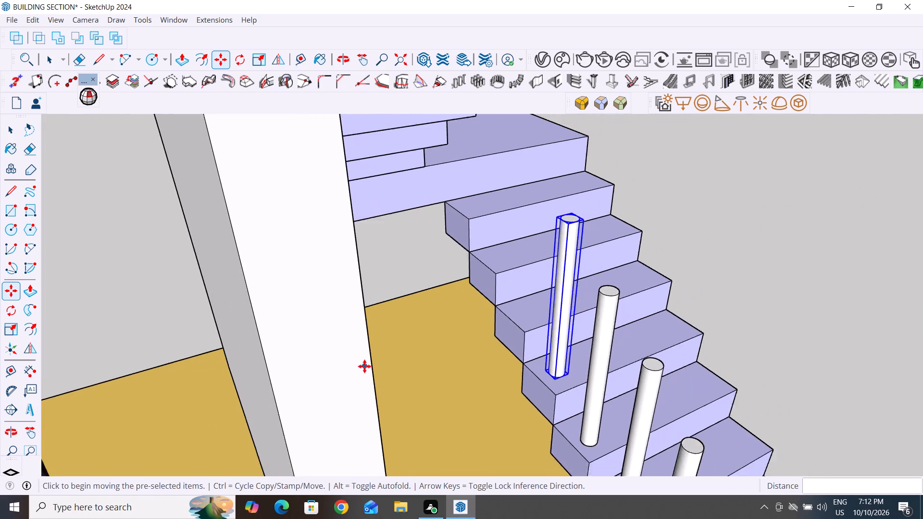
scroll(364, 366, "down", 3)
scroll(512, 162, "up", 4)
scroll(537, 179, "down", 3)
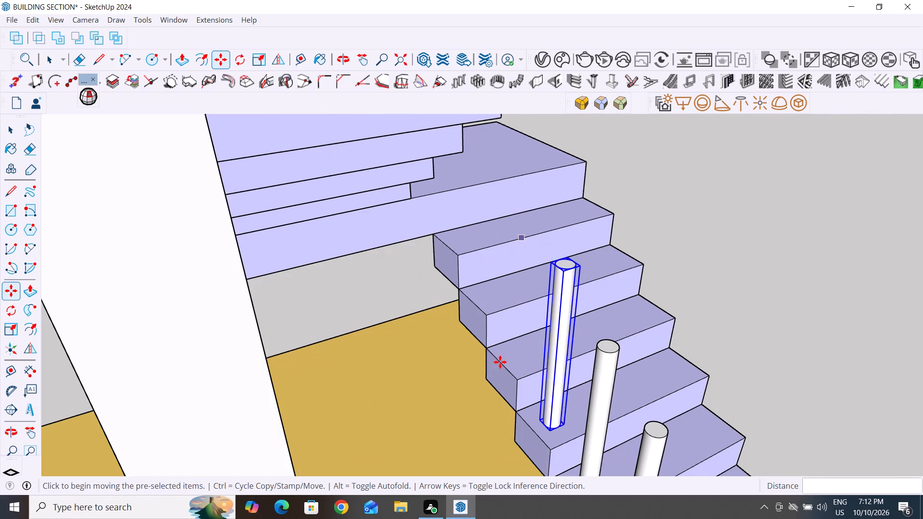
left_click(551, 428)
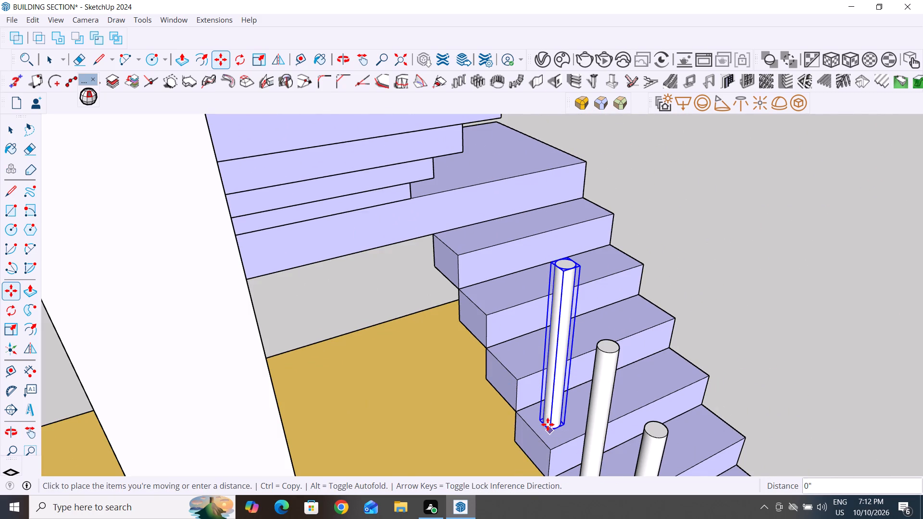
left_click(521, 364)
Copy the post onto the seventh tread about 1' 5/16" away, and onto the eighth tread about 1' further.
left_click(521, 364)
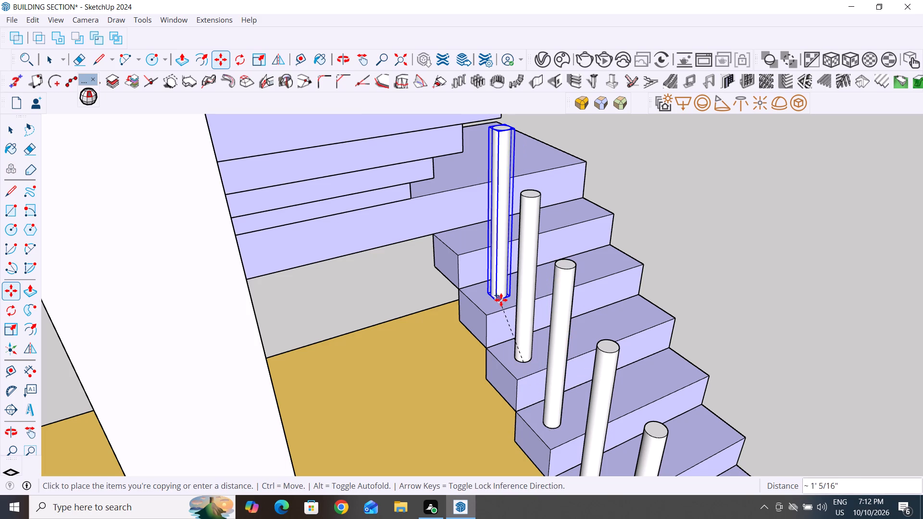
left_click(501, 300)
left_click(501, 300, "ctrl")
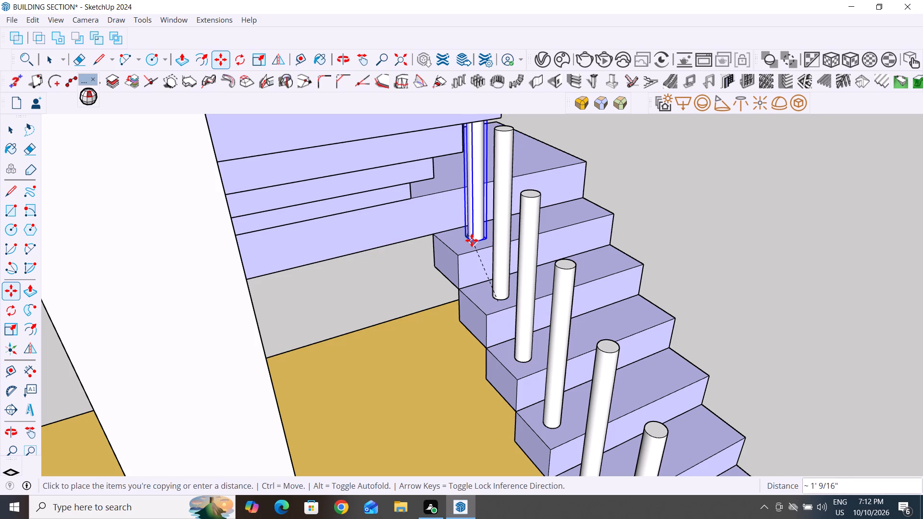
scroll(472, 240, "up", 5)
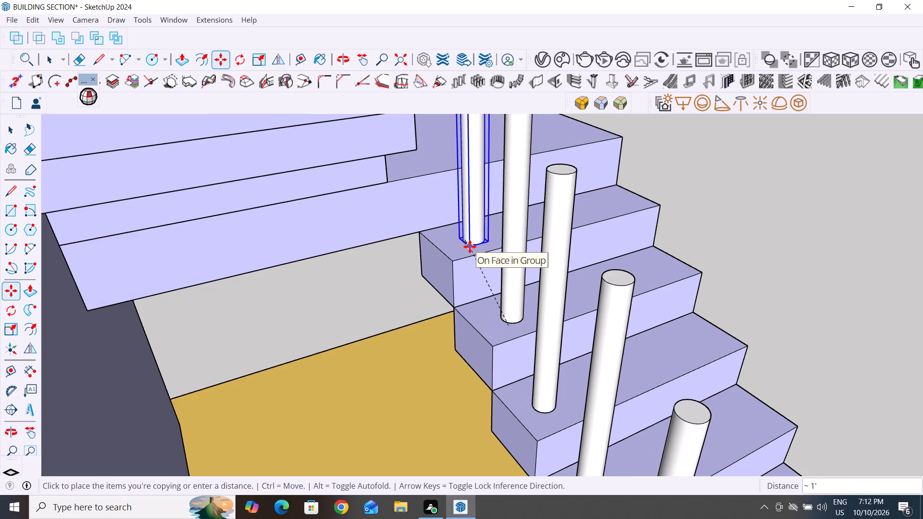
left_click(470, 247)
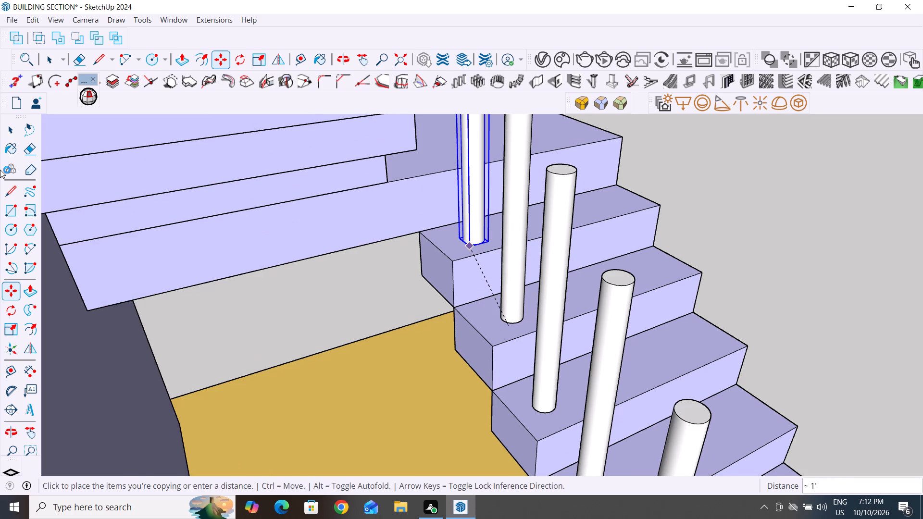
left_click(12, 134)
Inspect the row of posts along the lower flight and its transition to the landing and upper flight from several angles.
scroll(316, 314, "down", 5)
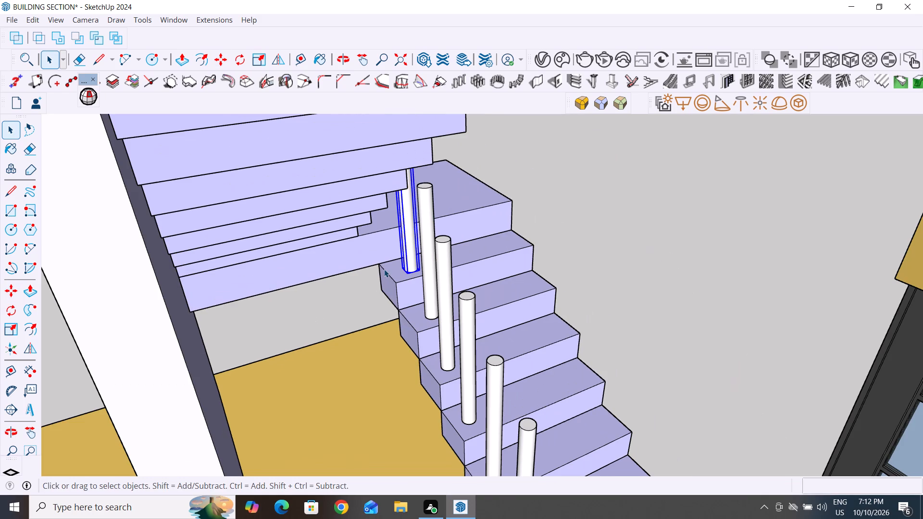
scroll(378, 256, "down", 5)
middle_click_drag(419, 297, 333, 319)
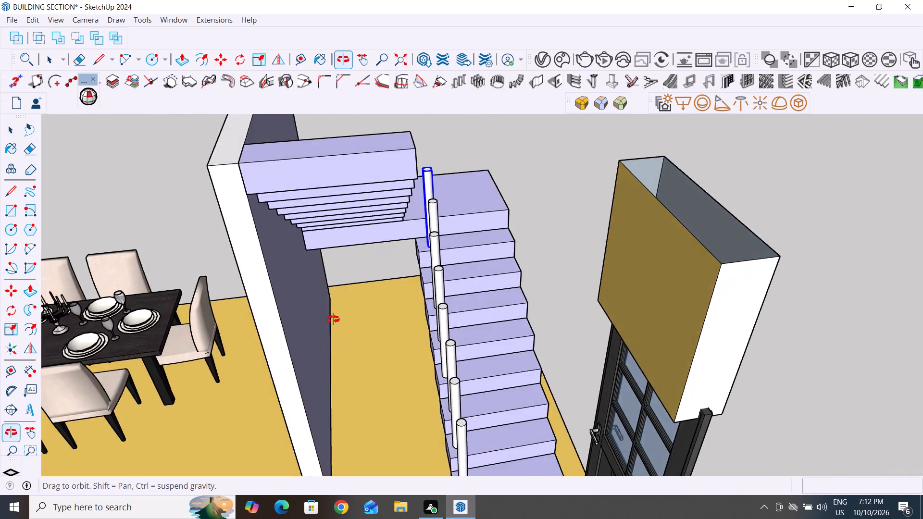
middle_click_drag(333, 319, 0, 386)
middle_click_drag(580, 379, 570, 340)
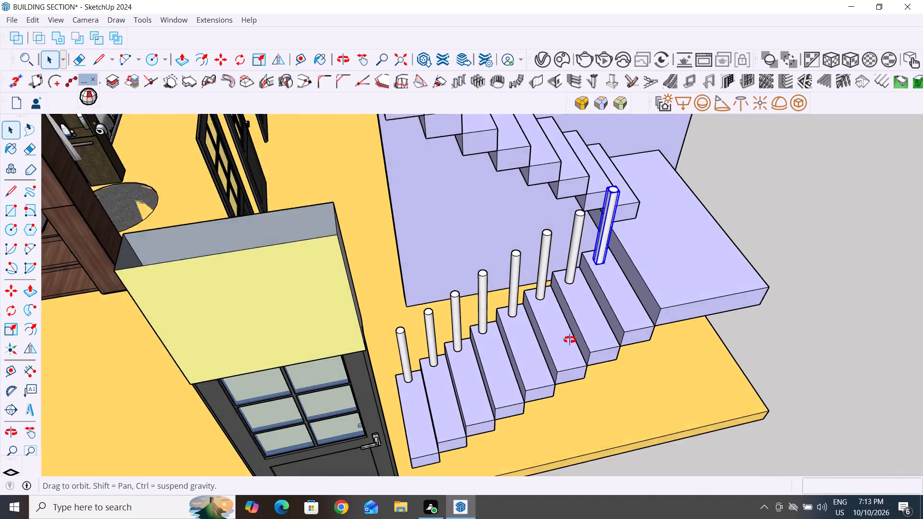
middle_click_drag(570, 340, 490, 308)
left_click(827, 270)
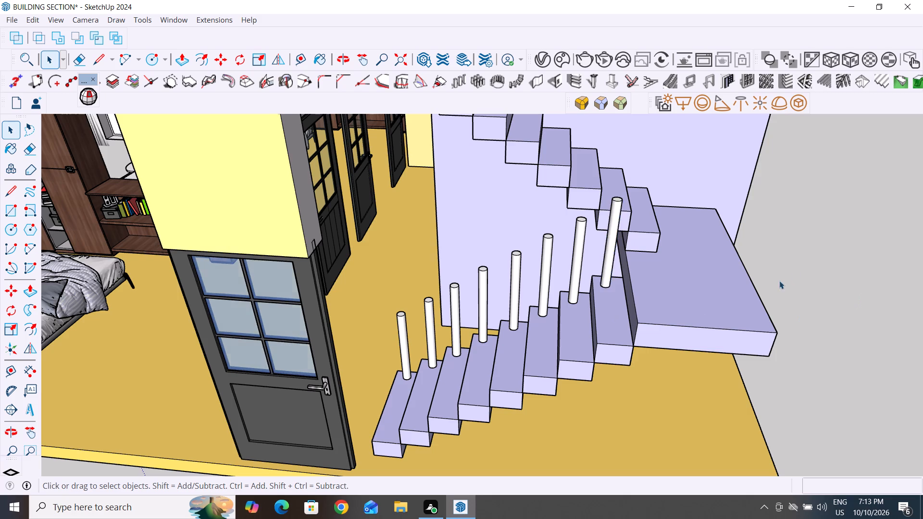
scroll(764, 306, "up", 1)
left_click(801, 285)
scroll(800, 284, "down", 4)
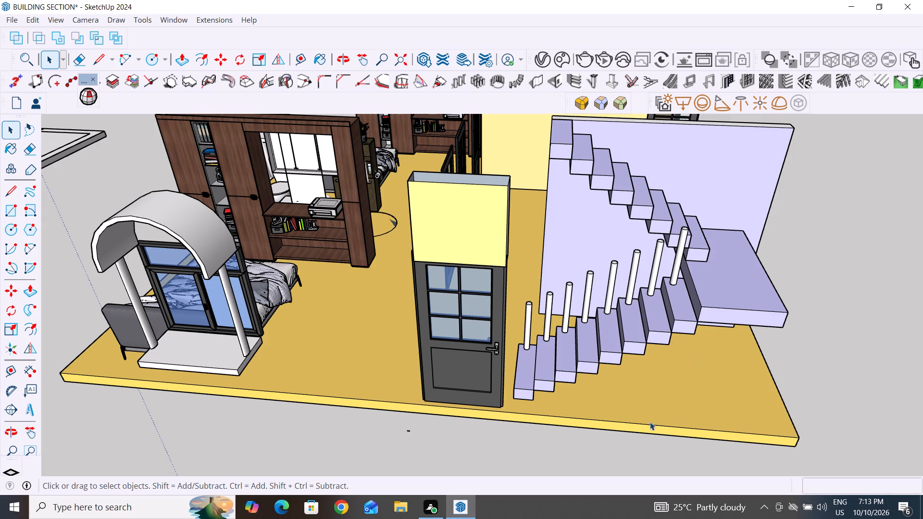
scroll(620, 330, "down", 4)
middle_click_drag(682, 178, 616, 135)
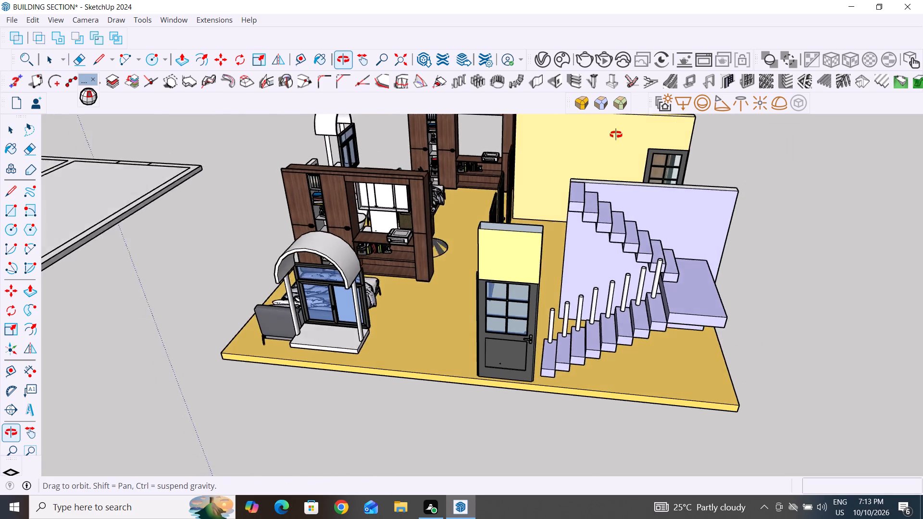
middle_click_drag(616, 135, 609, 124)
scroll(628, 284, "up", 4)
scroll(531, 283, "up", 4)
middle_click_drag(585, 291, 658, 266)
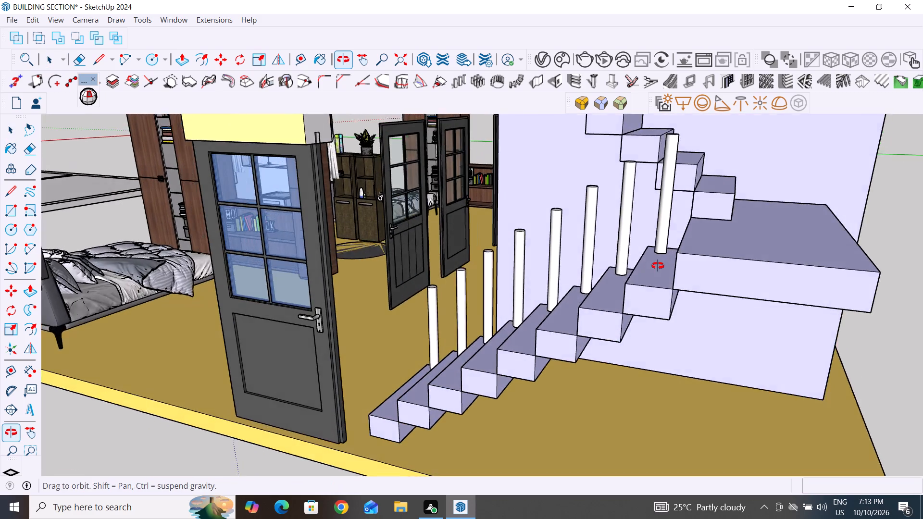
middle_click_drag(658, 266, 669, 270)
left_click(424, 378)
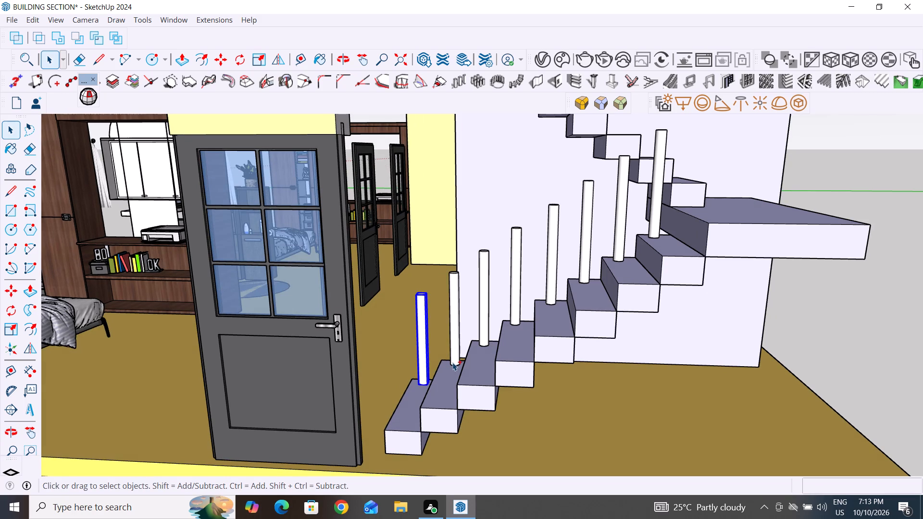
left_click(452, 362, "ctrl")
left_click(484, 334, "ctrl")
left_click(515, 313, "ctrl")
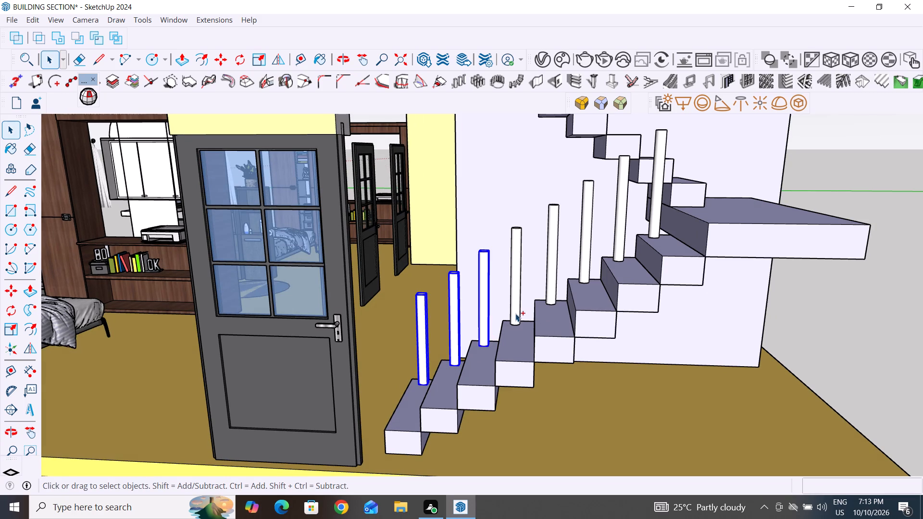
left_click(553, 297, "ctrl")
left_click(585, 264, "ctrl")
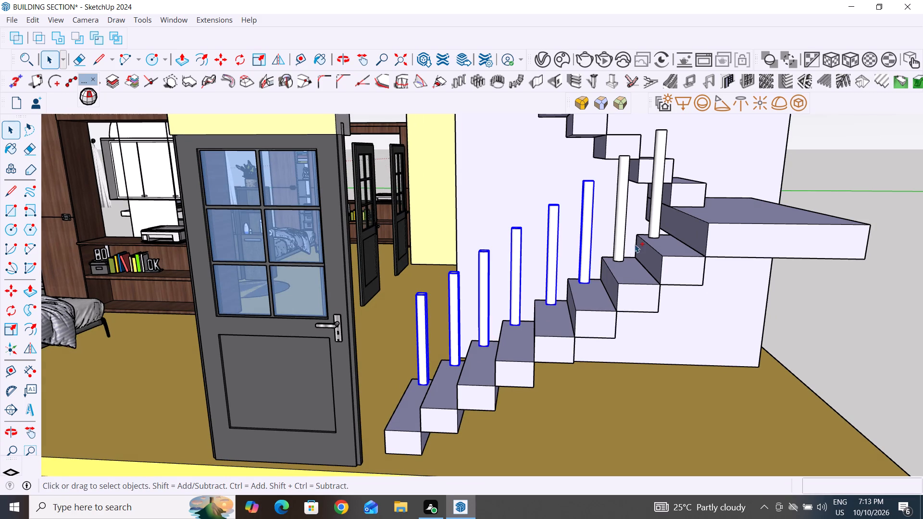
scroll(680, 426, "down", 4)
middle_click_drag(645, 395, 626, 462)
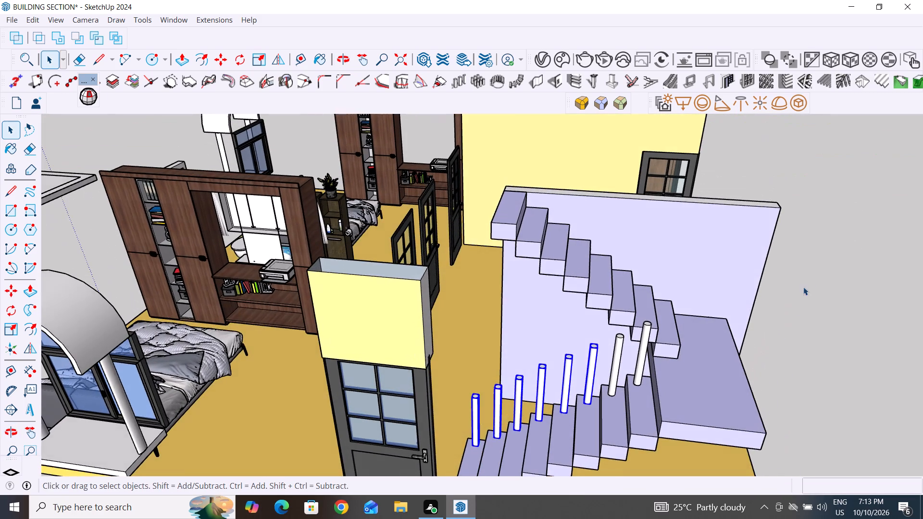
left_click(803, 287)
Copy the post from the lower flight's top tread onto the upper flight's first tread above the landing, about 1' 10 7/8" away.
scroll(476, 193, "down", 5)
middle_click_drag(522, 326, 551, 390)
scroll(562, 321, "up", 8)
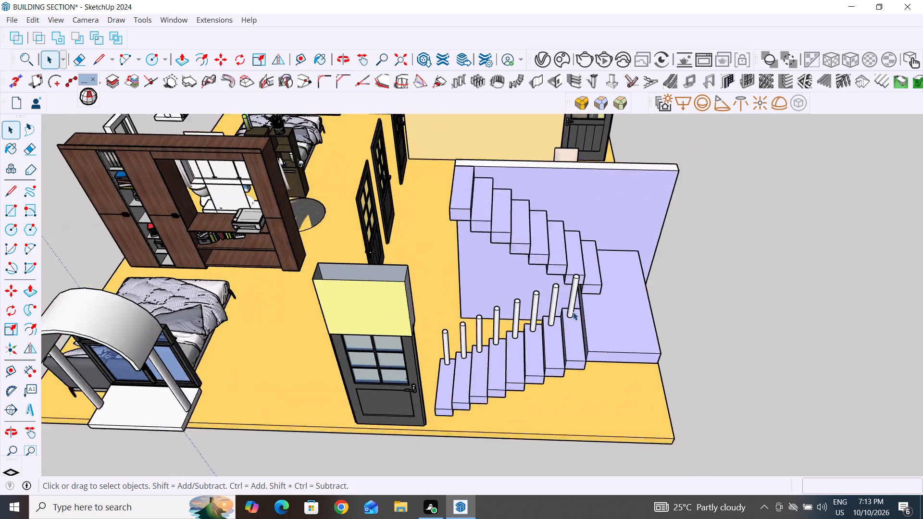
scroll(573, 312, "up", 2)
left_click(573, 313)
key("m")
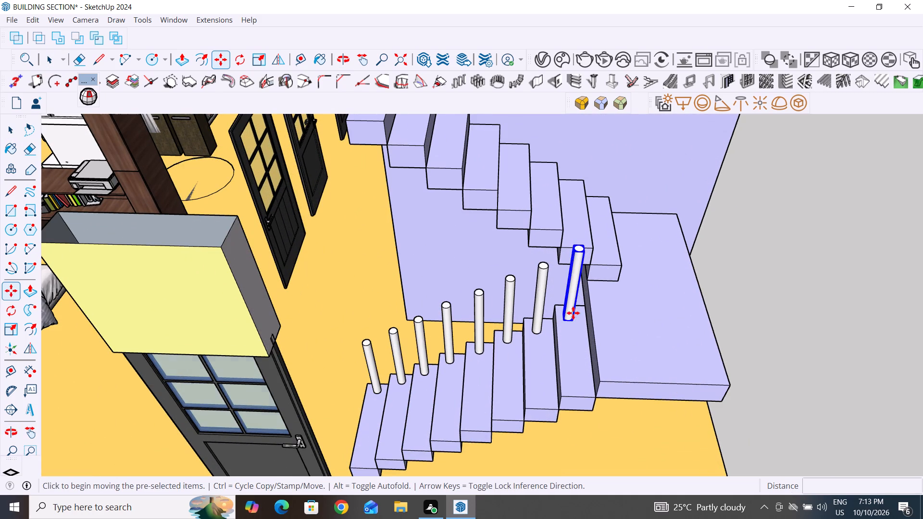
left_click(569, 322, "ctrl")
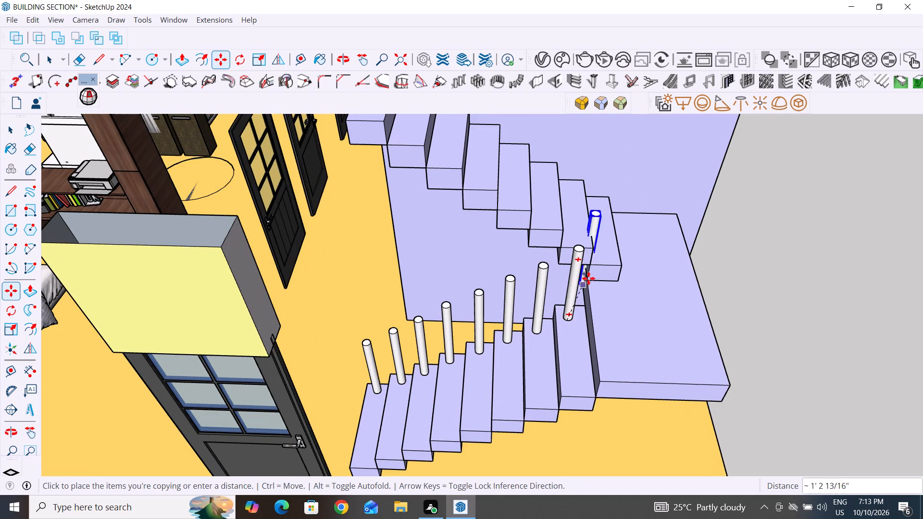
scroll(600, 268, "up", 9)
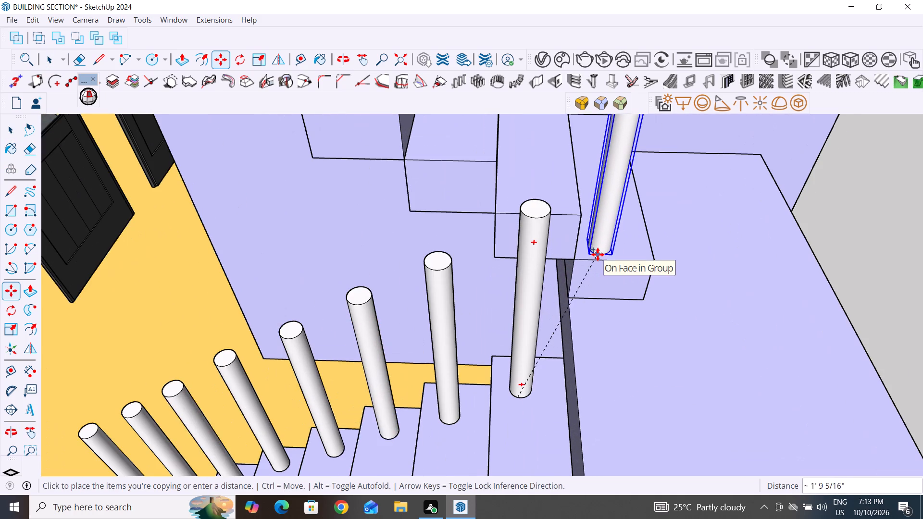
scroll(598, 254, "up", 5)
left_click(621, 244)
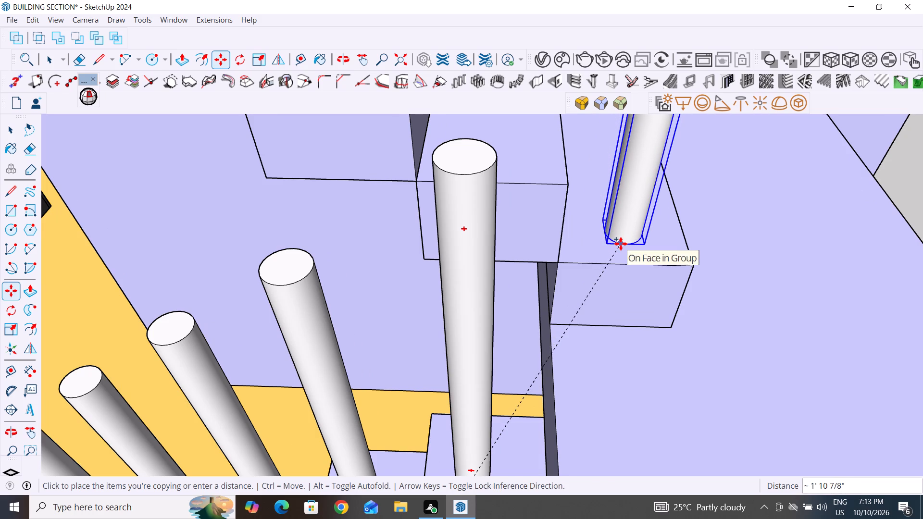
Copy the post from the upper flight's first tread onto its second tread, about 1' 1/16" away.
left_click(627, 243, "ctrl")
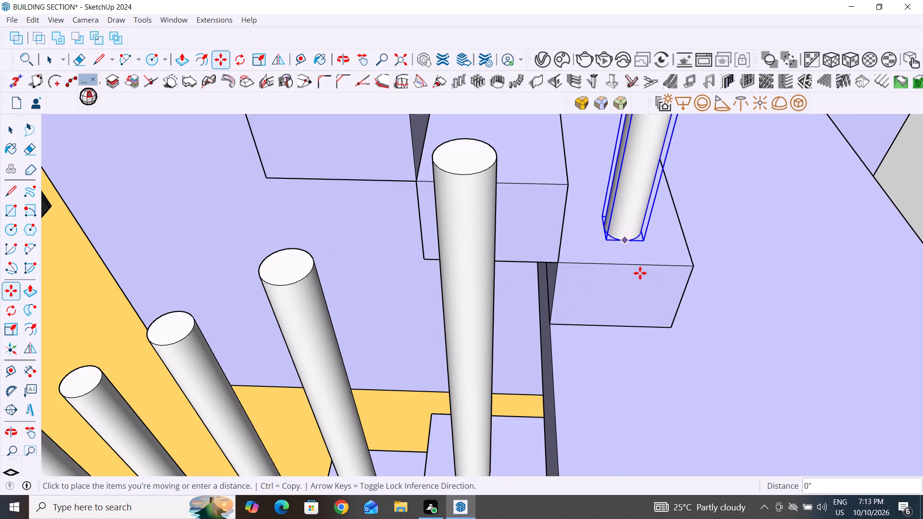
scroll(653, 283, "down", 5)
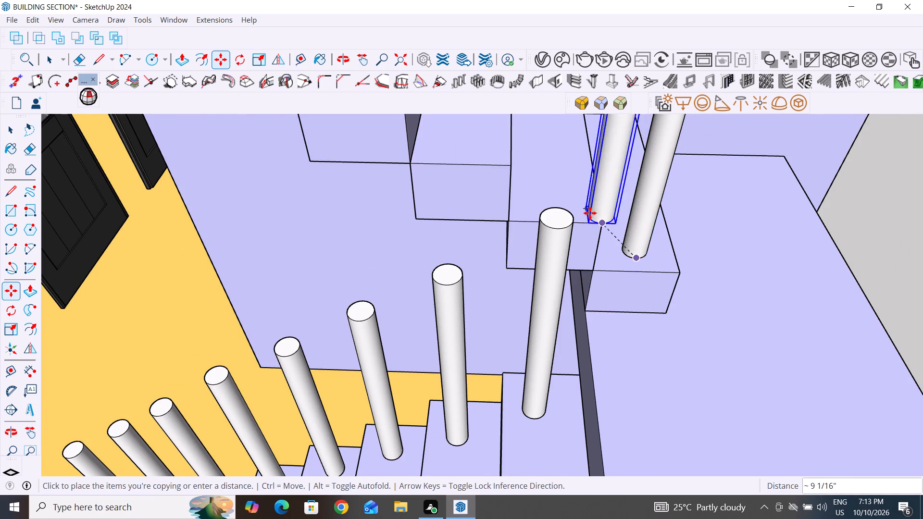
scroll(564, 198, "up", 3)
scroll(533, 152, "up", 4)
middle_click_drag(568, 196, 558, 271)
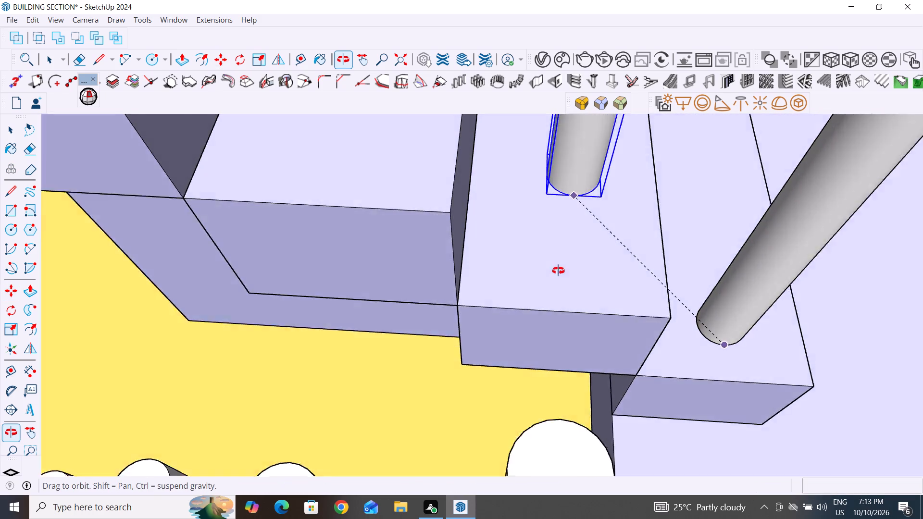
middle_click_drag(558, 271, 546, 335)
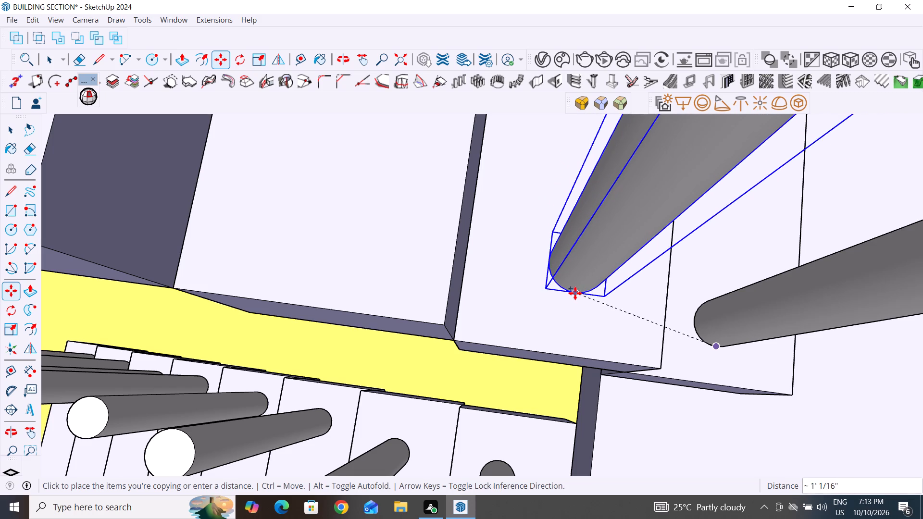
left_click(576, 293)
Select the entire partition wall beside the upper stair flight and hide it.
scroll(604, 291, "down", 5)
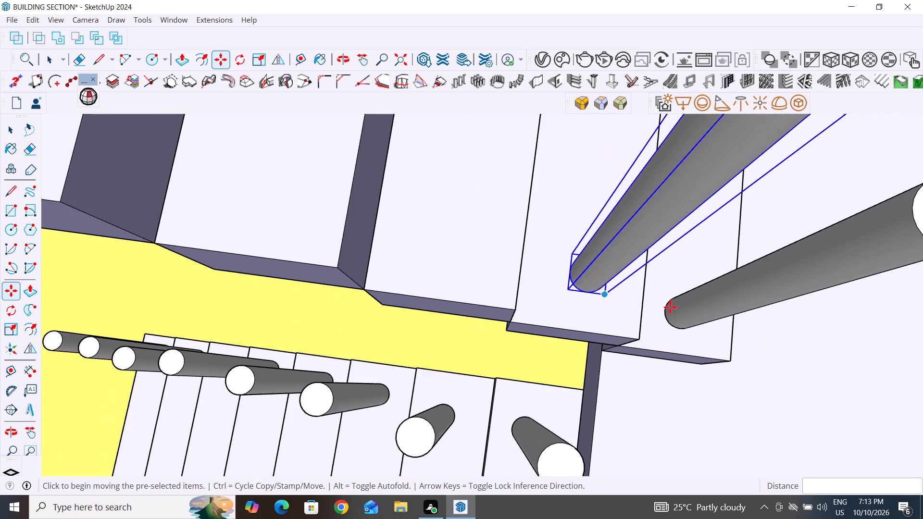
middle_click_drag(704, 335, 275, 259)
scroll(319, 342, "down", 12)
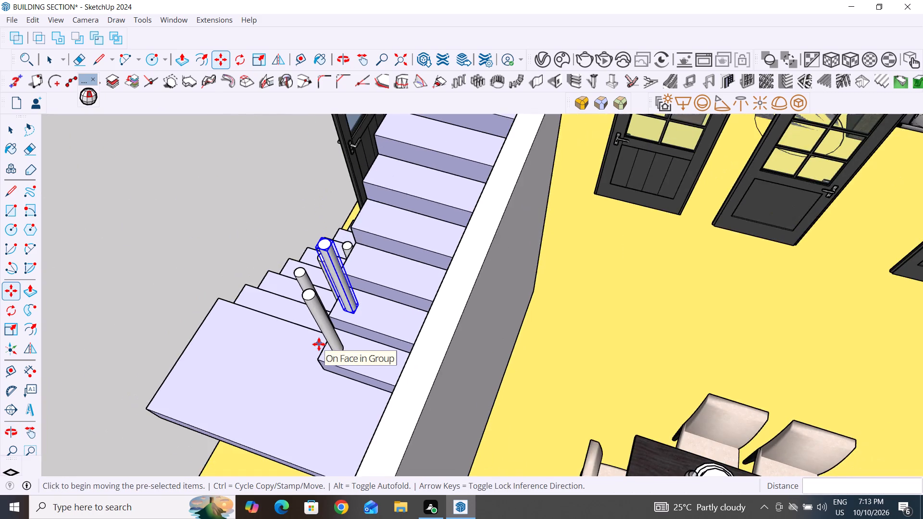
middle_click_drag(362, 336, 470, 308)
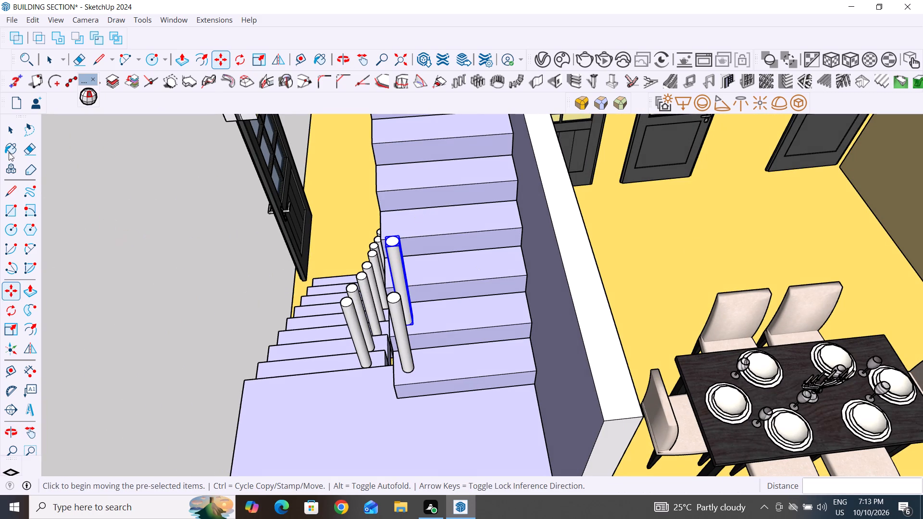
left_click(12, 125)
left_click(592, 317)
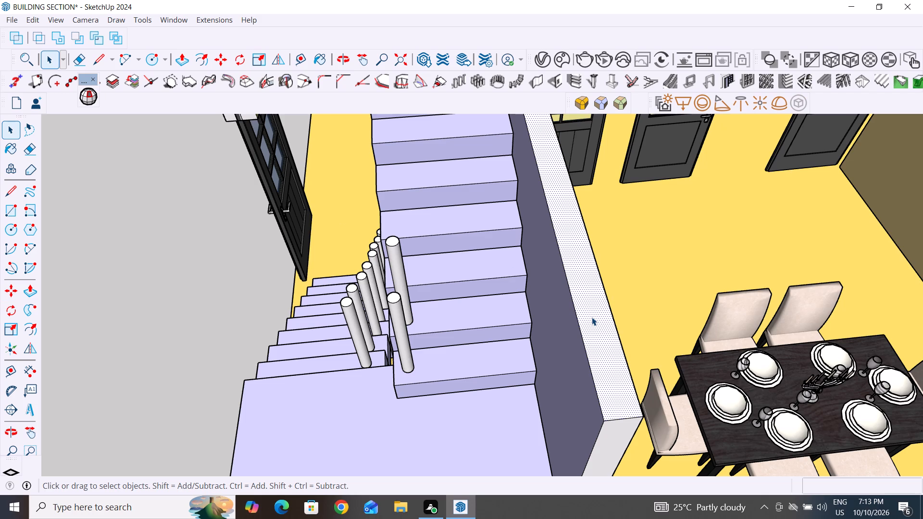
triple_click(596, 337)
right_click(596, 337)
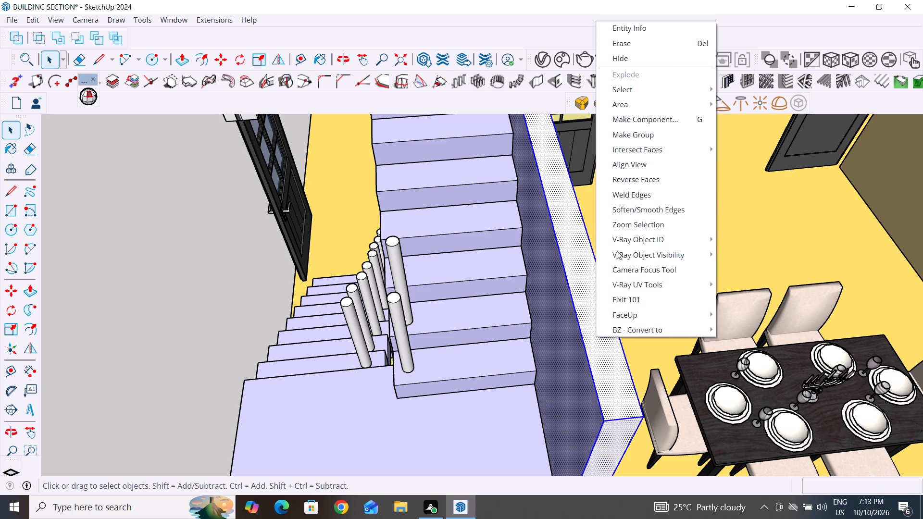
left_click(638, 57)
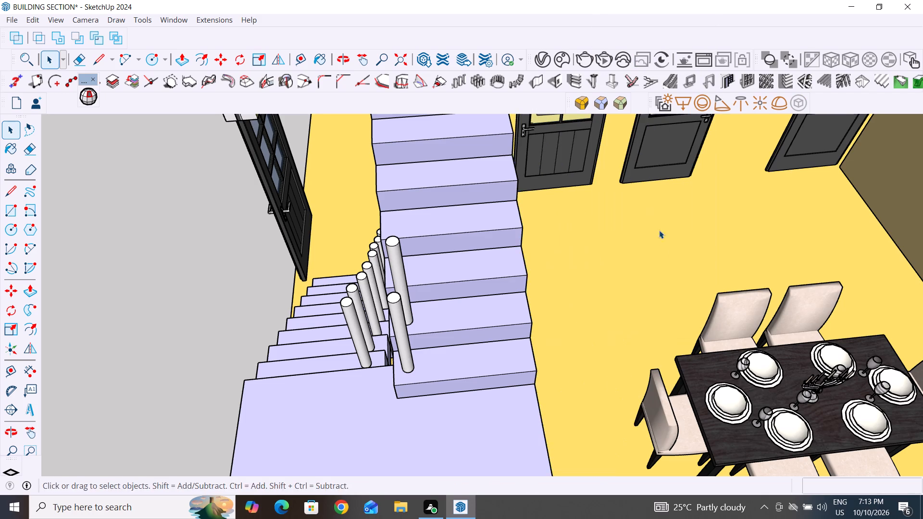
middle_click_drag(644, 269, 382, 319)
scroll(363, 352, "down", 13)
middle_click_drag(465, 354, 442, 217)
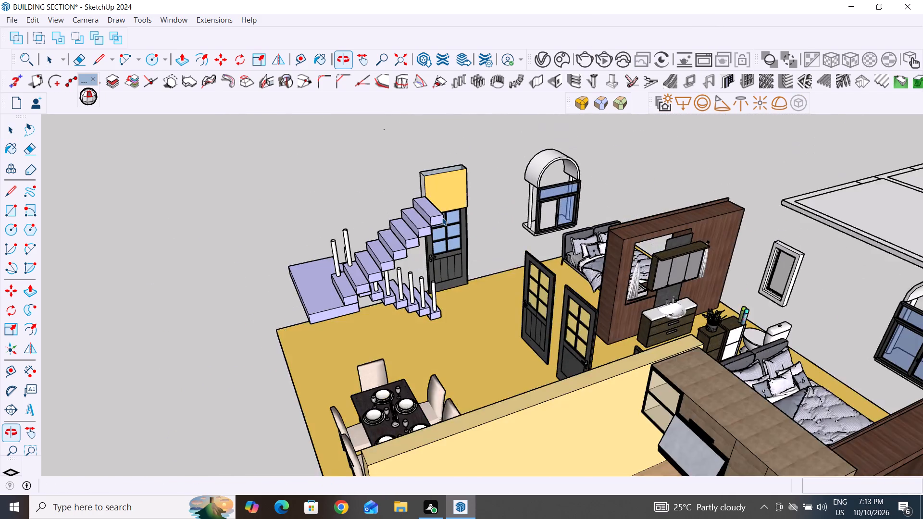
Copy the post from the upper flight's second tread onto its third tread, about 1' 1 1/2" away.
scroll(342, 165, "up", 5)
scroll(315, 324, "down", 4)
middle_click_drag(354, 405, 325, 361)
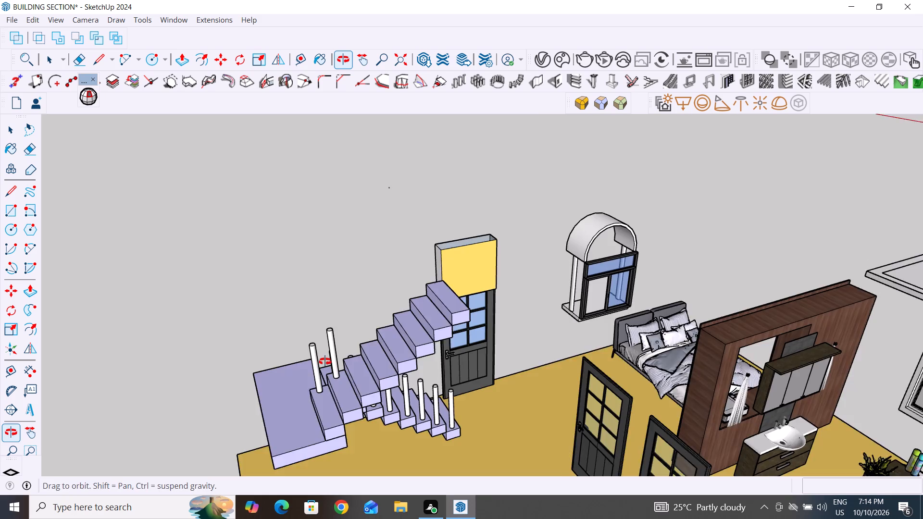
middle_click_drag(325, 361, 324, 360)
scroll(324, 360, "up", 4)
scroll(394, 242, "up", 3)
scroll(440, 314, "down", 2)
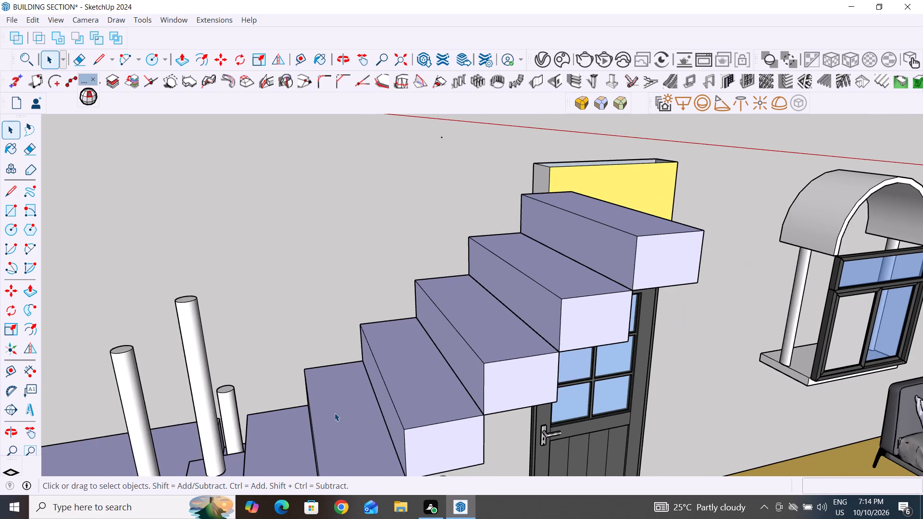
scroll(460, 294, "down", 3)
left_click(285, 423)
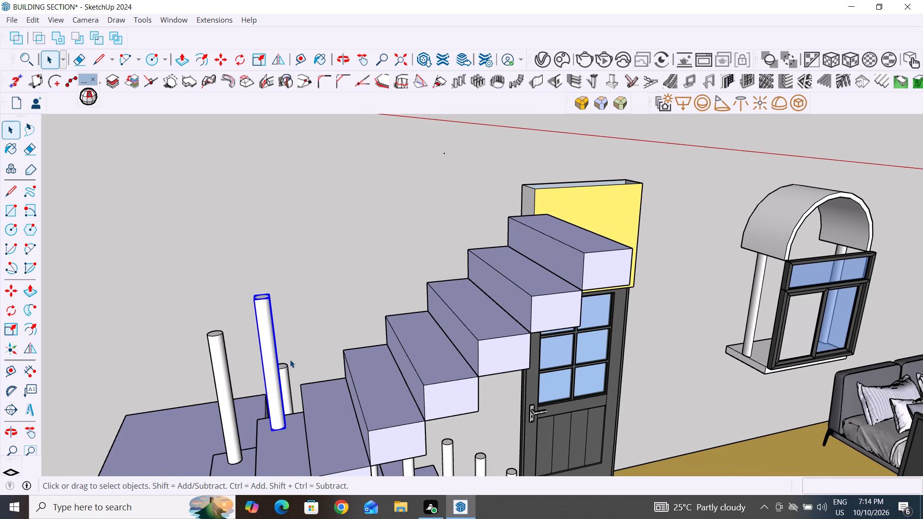
key("m")
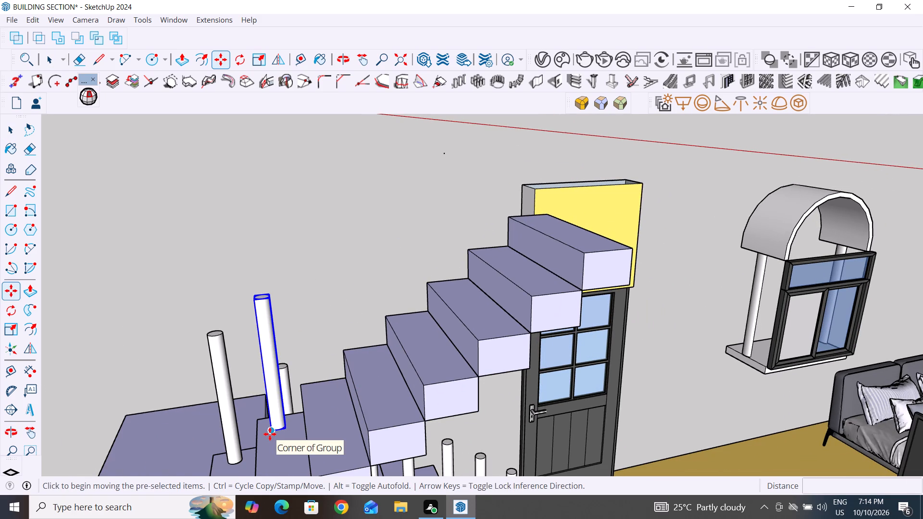
left_click(270, 434, "ctrl")
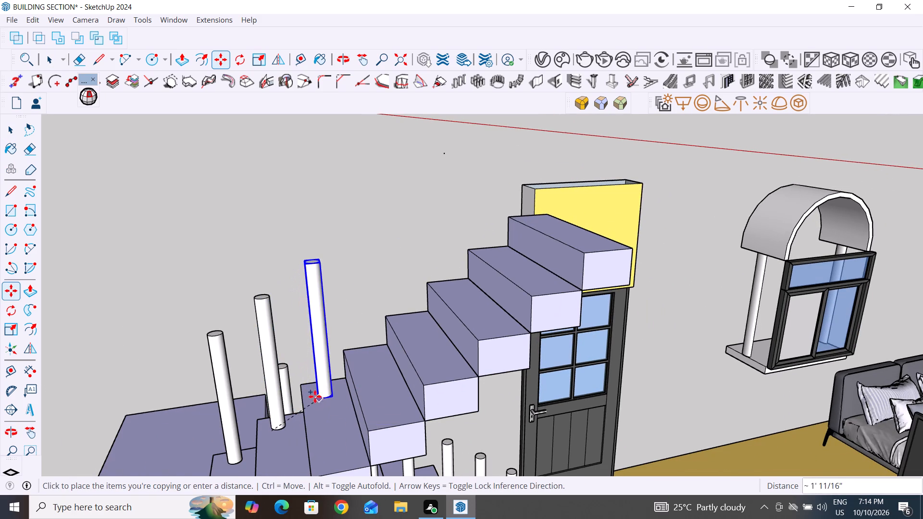
scroll(312, 394, "up", 4)
middle_click_drag(328, 400, 348, 514)
scroll(341, 334, "down", 4)
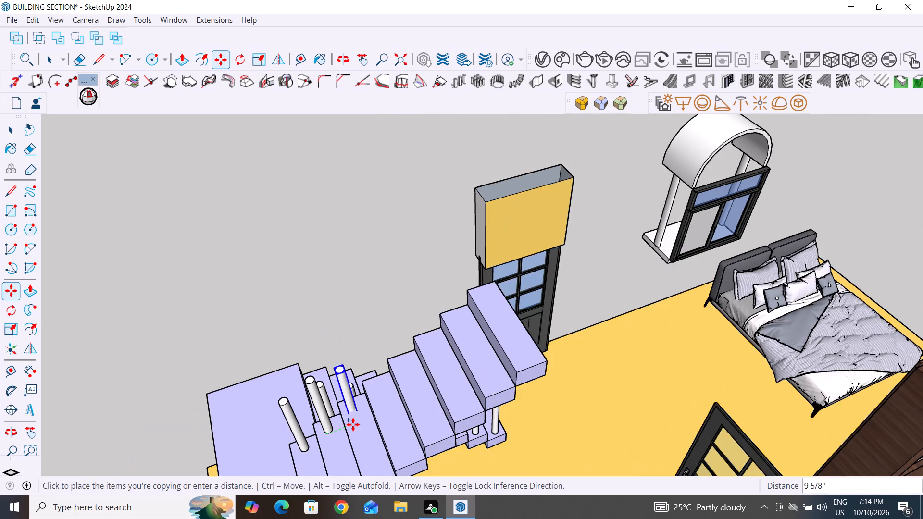
scroll(353, 424, "up", 11)
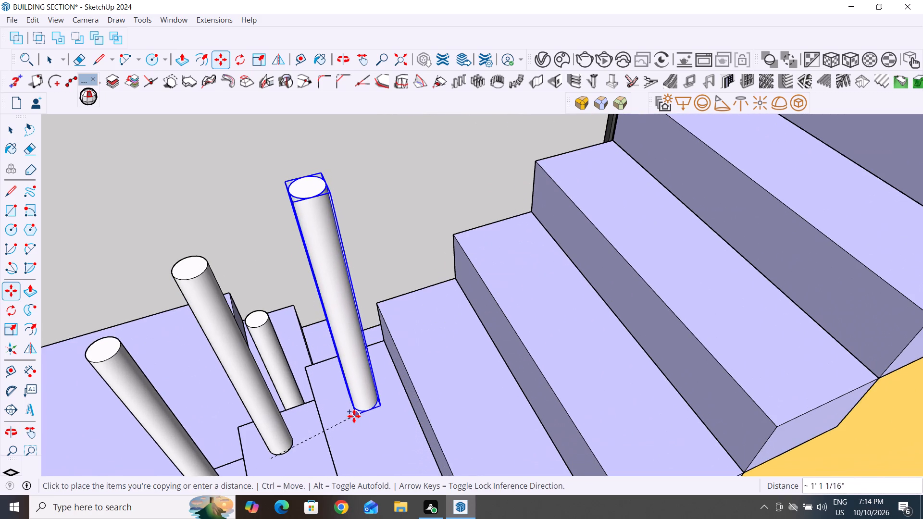
middle_click_drag(360, 420, 360, 419)
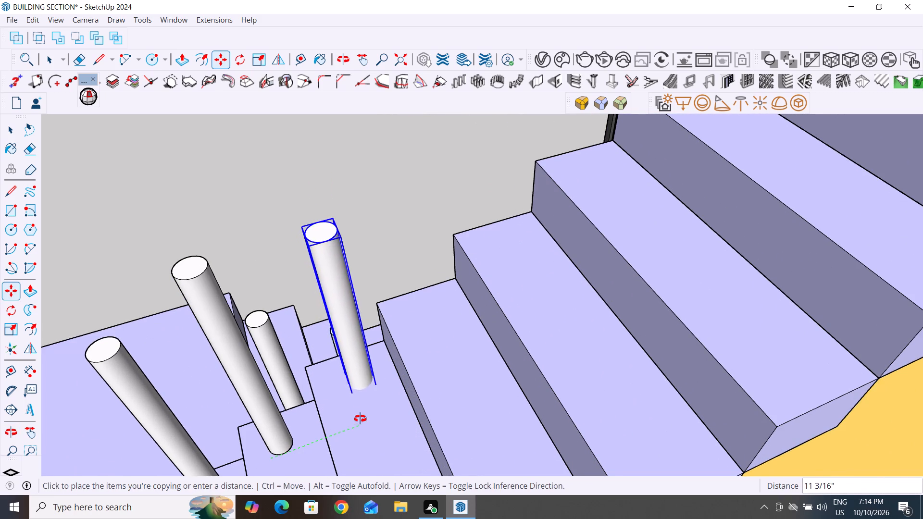
middle_click_drag(360, 419, 431, 350)
scroll(434, 346, "up", 3)
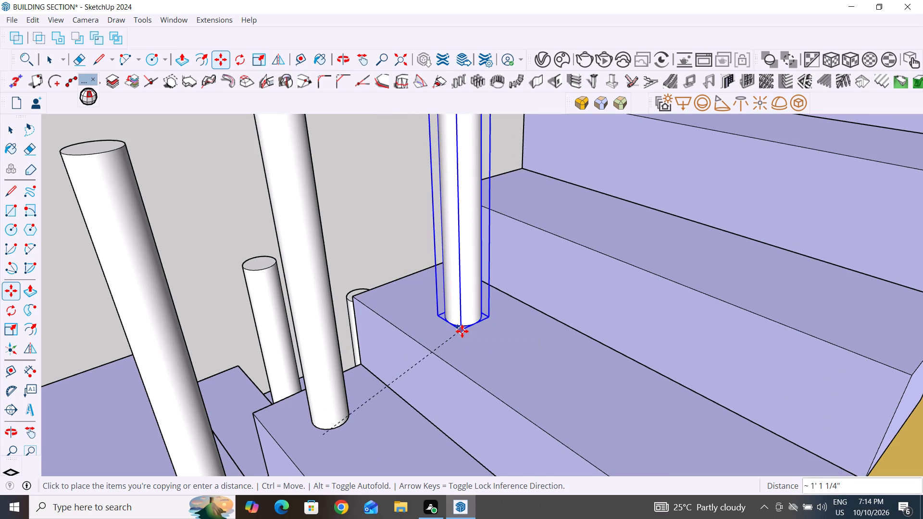
middle_click_drag(463, 332, 401, 360)
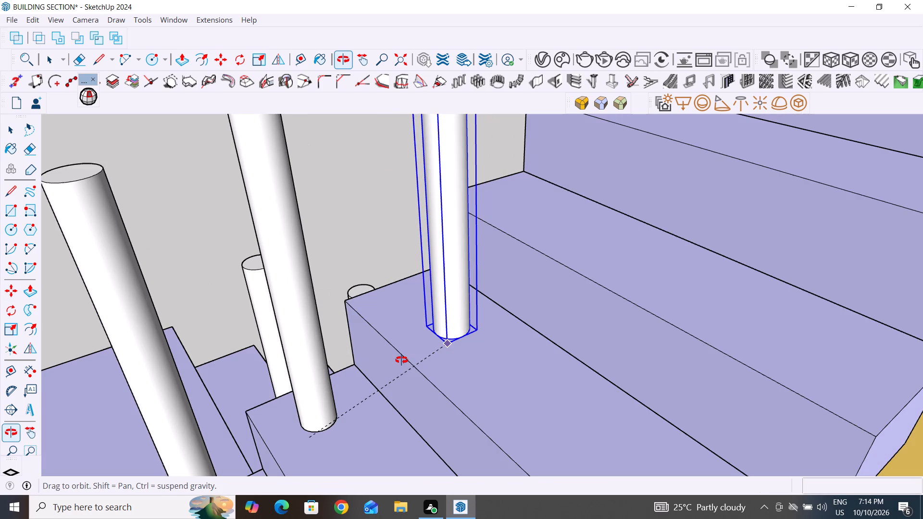
middle_click_drag(401, 360, 380, 283)
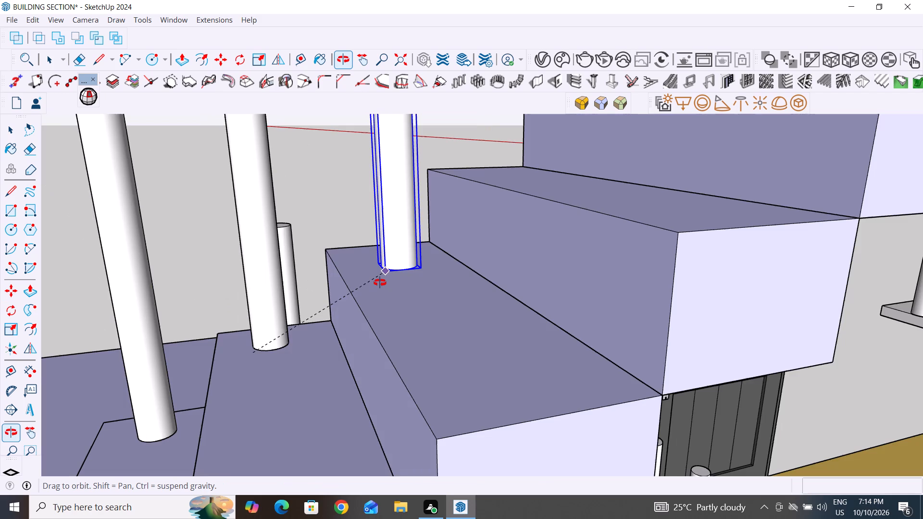
middle_click_drag(380, 283, 351, 257)
scroll(378, 245, "up", 3)
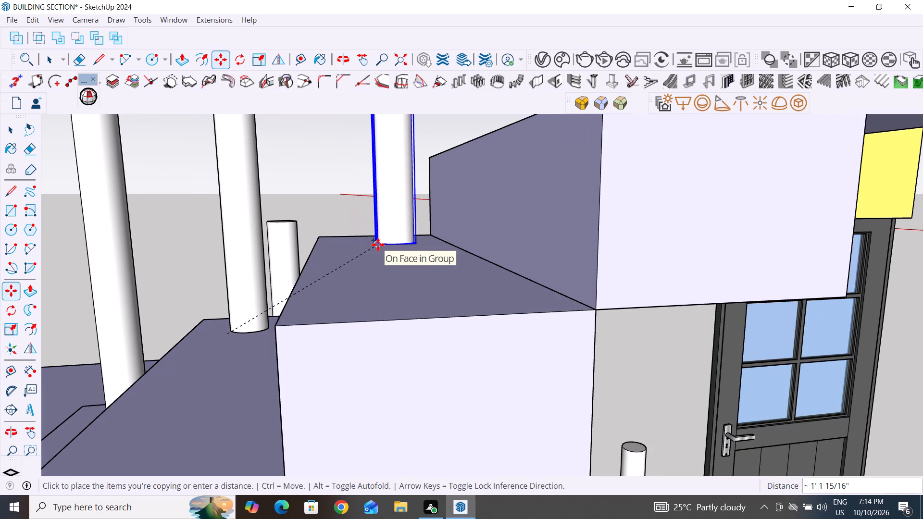
scroll(378, 245, "up", 2)
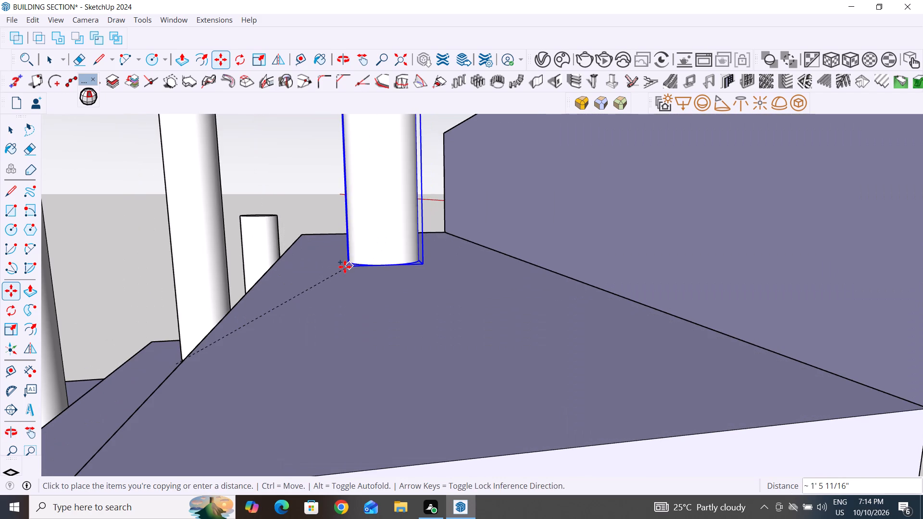
middle_click_drag(350, 274, 453, 328)
scroll(395, 314, "down", 3)
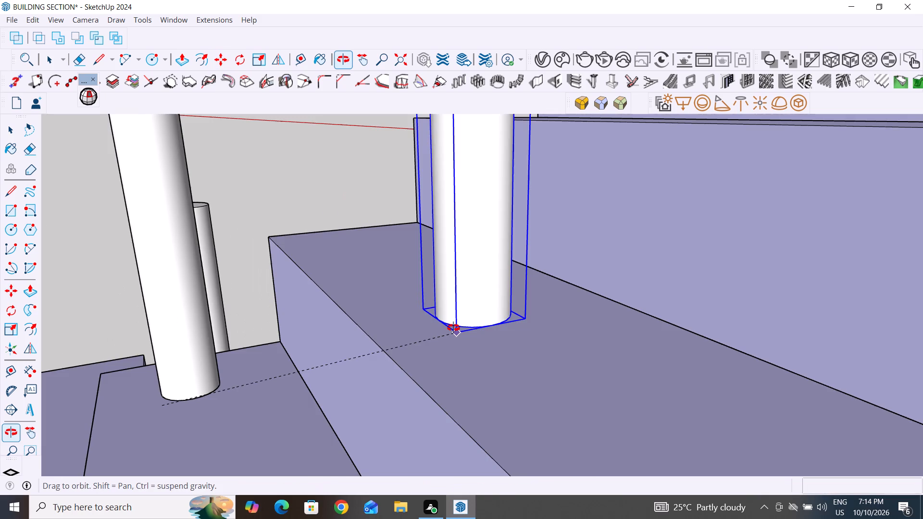
scroll(453, 328, "down", 2)
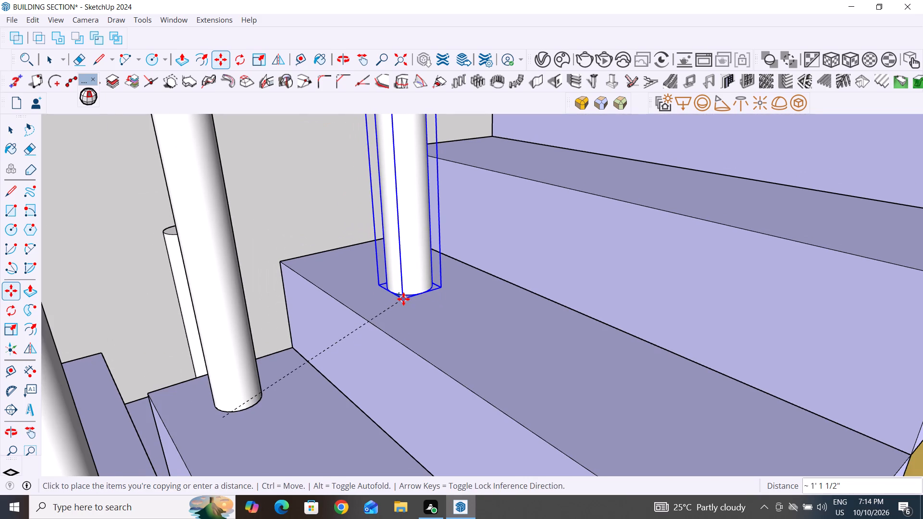
left_click(403, 299)
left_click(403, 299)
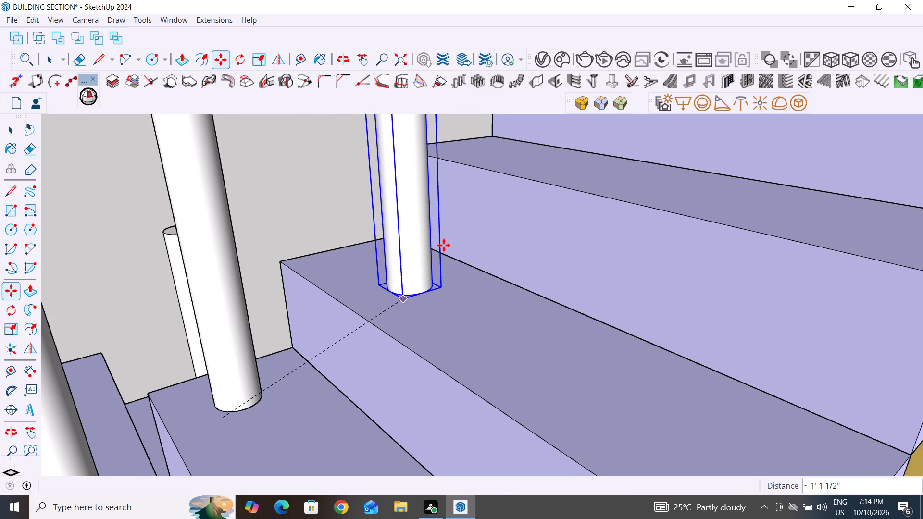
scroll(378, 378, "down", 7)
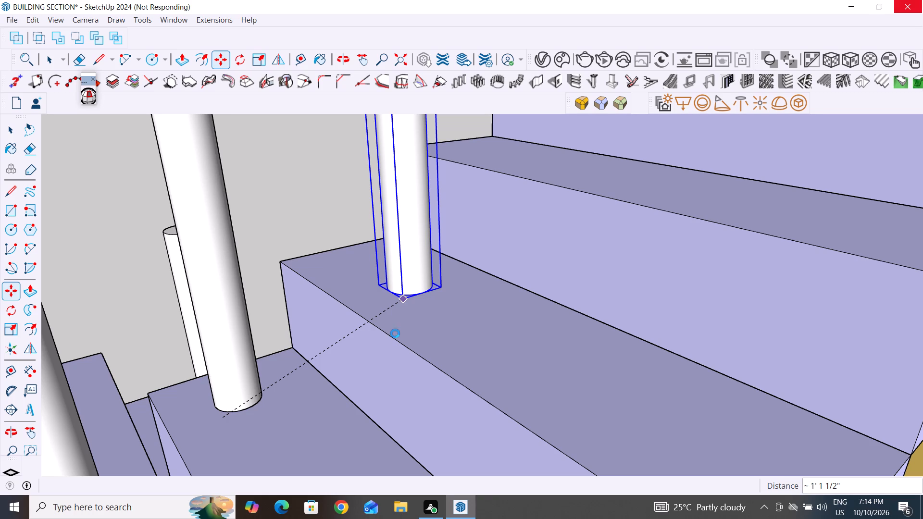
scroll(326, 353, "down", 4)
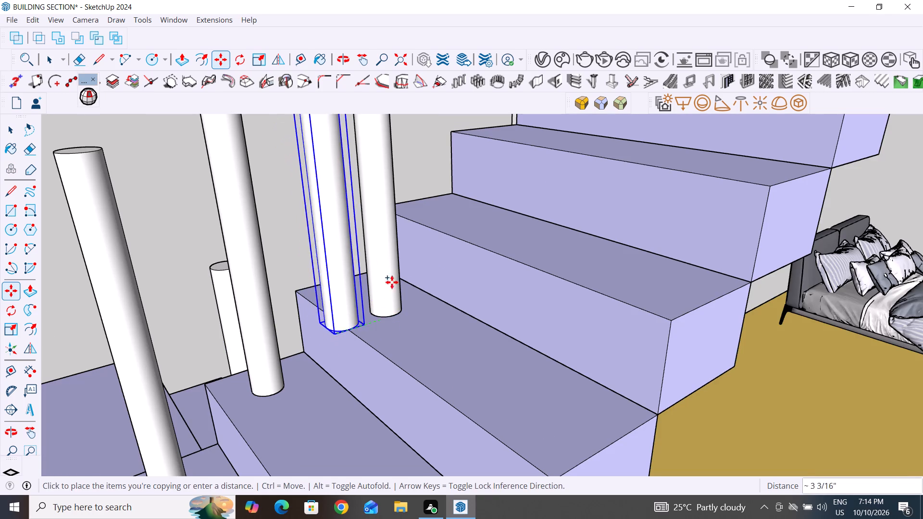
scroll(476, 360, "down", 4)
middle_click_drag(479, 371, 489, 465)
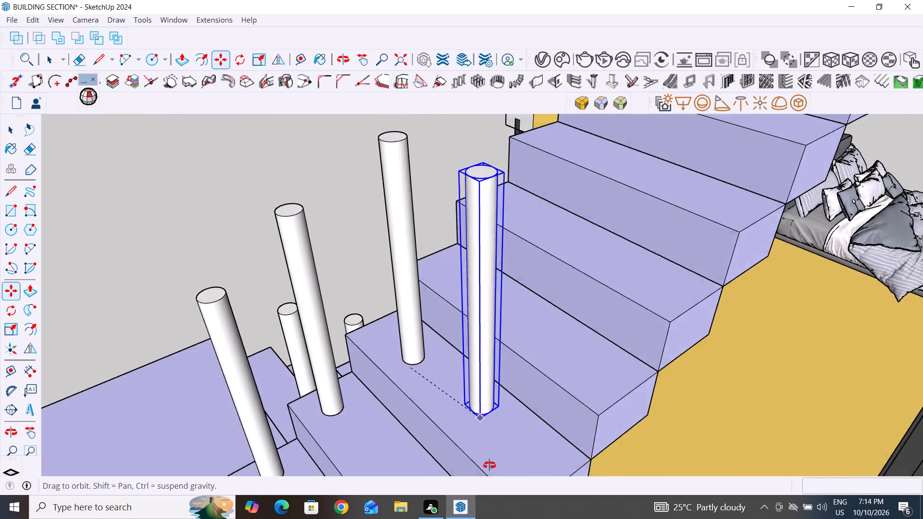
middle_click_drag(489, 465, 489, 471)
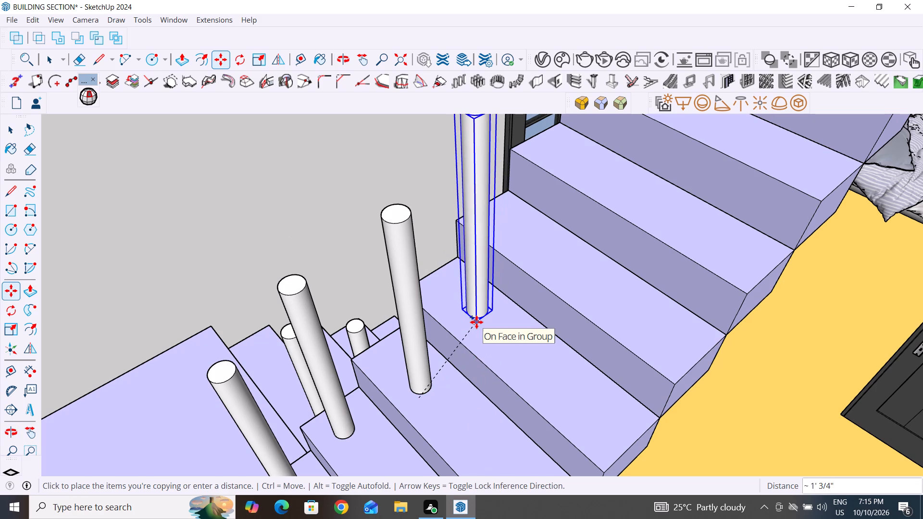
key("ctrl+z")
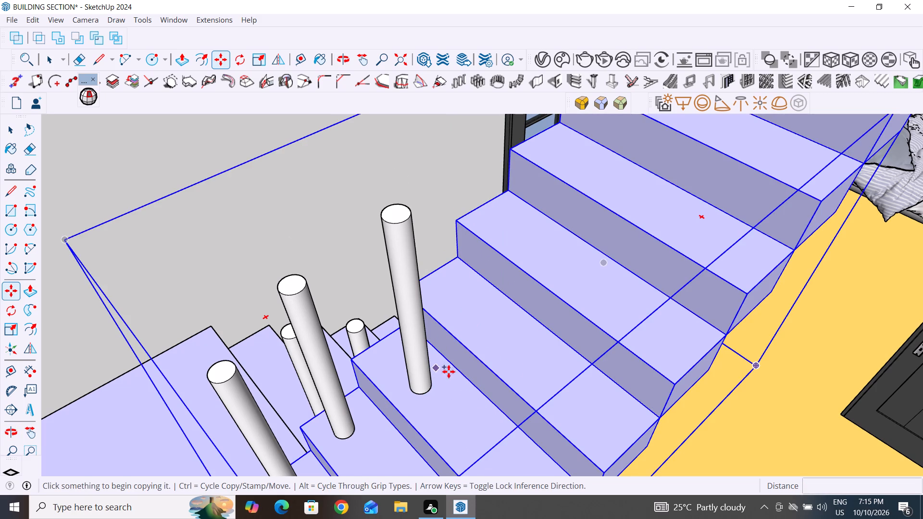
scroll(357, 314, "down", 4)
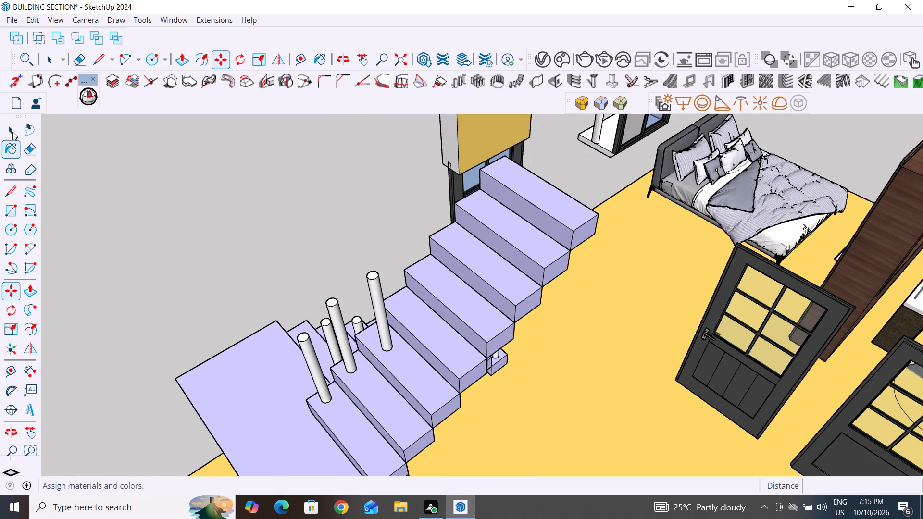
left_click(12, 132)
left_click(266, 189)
Move the post on the upper flight's third tread about 4 1/2" along the red axis, closer to the tread's near-post end edge.
scroll(337, 383, "up", 4)
middle_click_drag(393, 340, 382, 303)
scroll(399, 273, "up", 2)
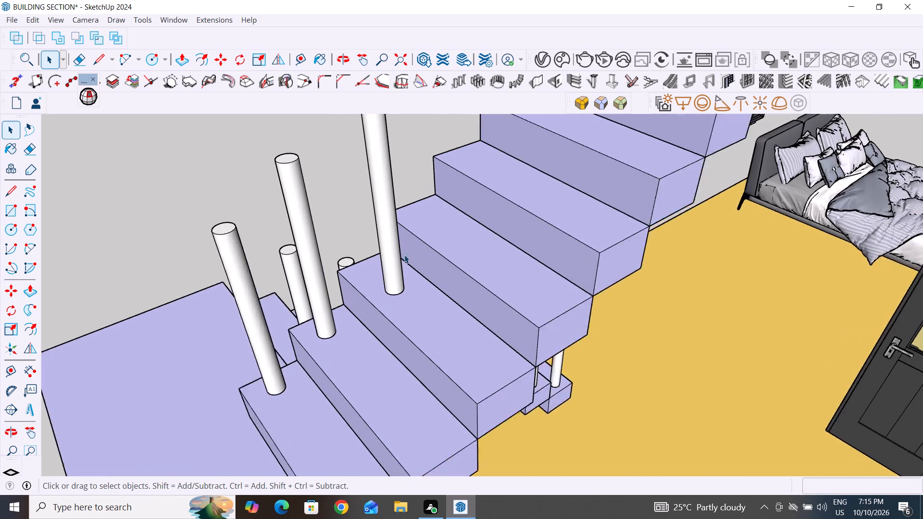
scroll(404, 255, "up", 2)
left_click(389, 290)
key("m")
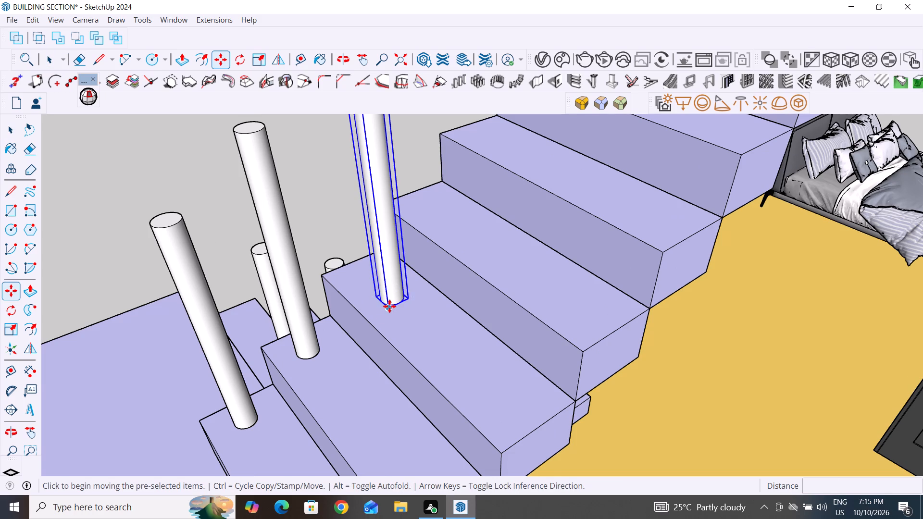
left_click(389, 306)
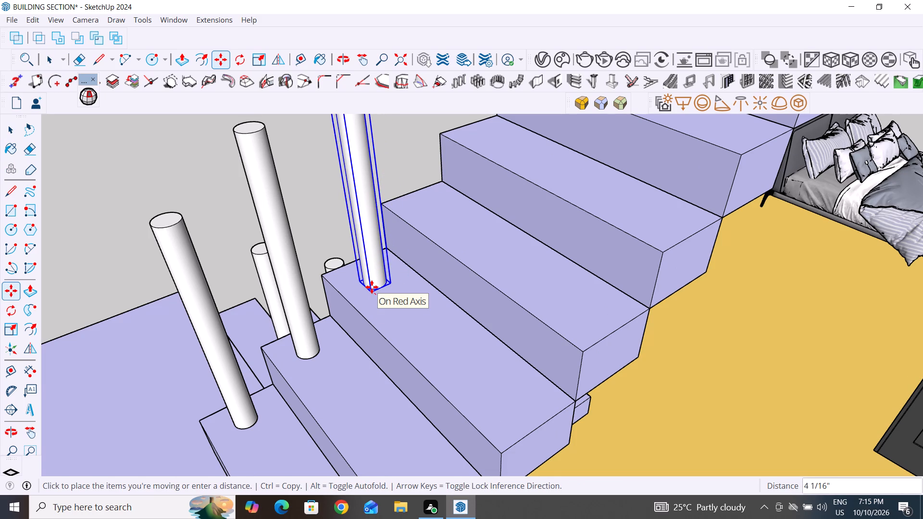
left_click(370, 286)
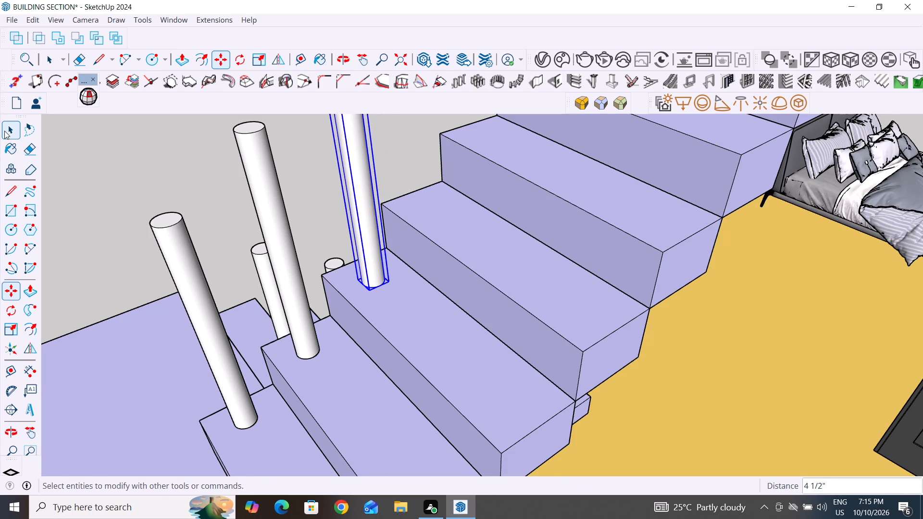
left_click(4, 131)
left_click(141, 169)
Copy the post from the upper flight's third tread onto its fourth tread, about 1' 5/8" away.
scroll(379, 317, "down", 3)
middle_click_drag(384, 320, 231, 264)
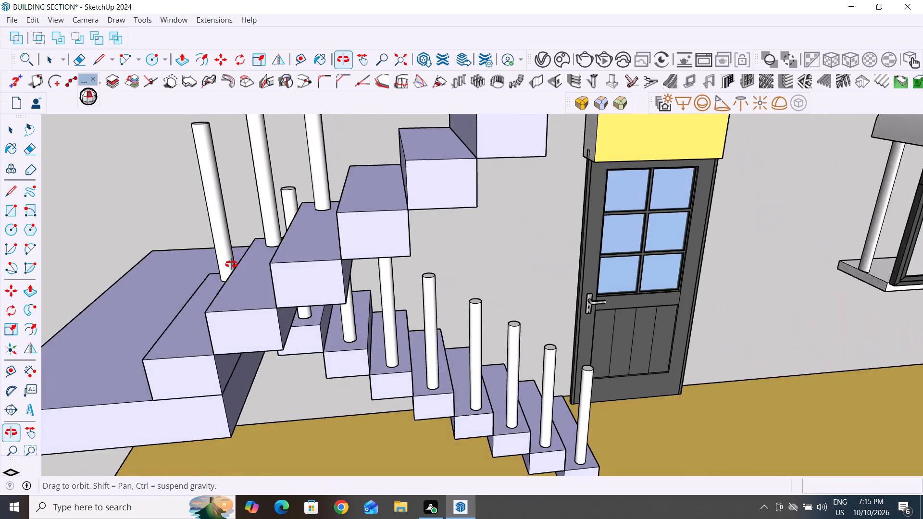
middle_click_drag(231, 264, 332, 250)
scroll(292, 403, "down", 6)
scroll(401, 404, "down", 5)
middle_click_drag(444, 357, 379, 357)
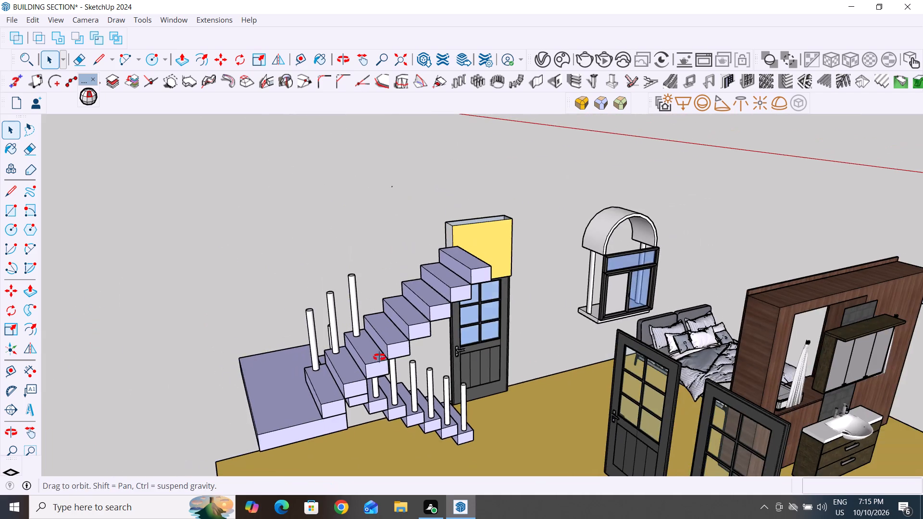
middle_click_drag(379, 357, 373, 356)
scroll(339, 278, "up", 3)
left_click(292, 335)
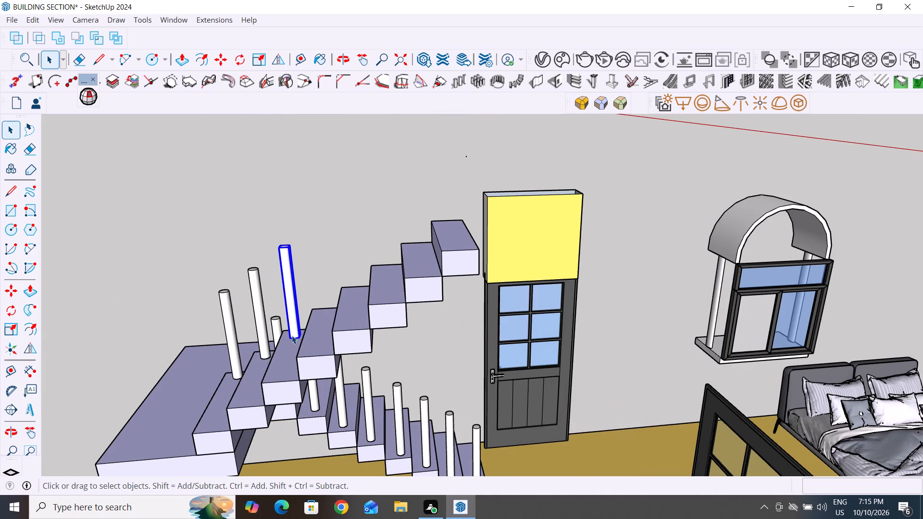
key("m")
scroll(287, 338, "up", 4)
left_click(287, 338)
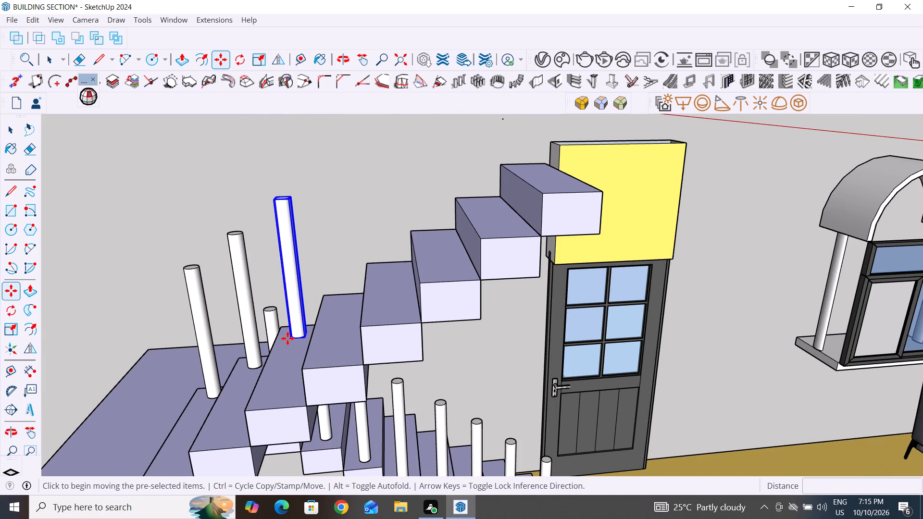
scroll(337, 309, "up", 4)
middle_click_drag(340, 315, 343, 404)
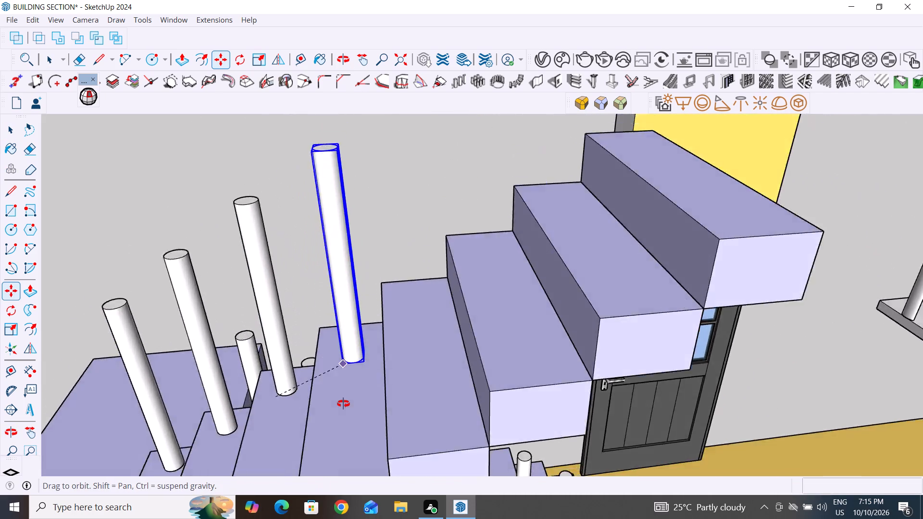
middle_click_drag(343, 404, 343, 413)
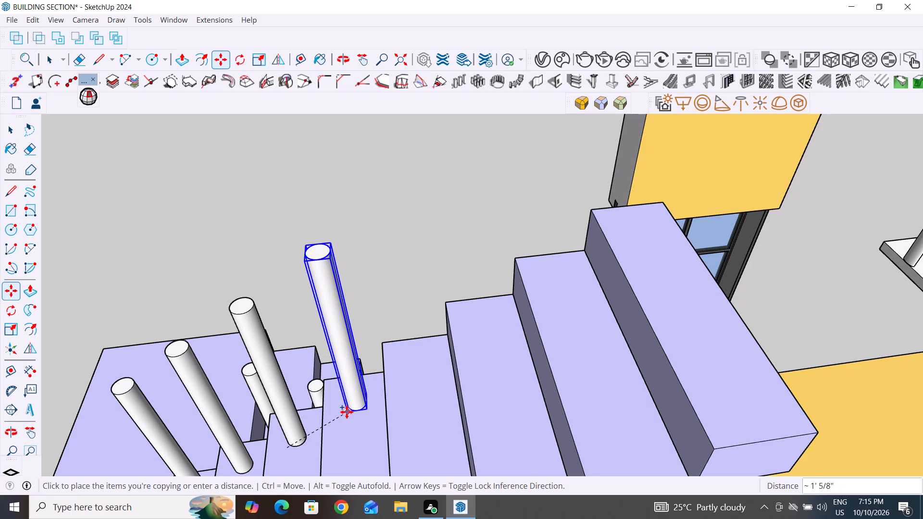
left_click(347, 412)
Copy the post from the upper flight's fourth tread onto its fifth tread, in line with the other posts.
left_click(347, 412)
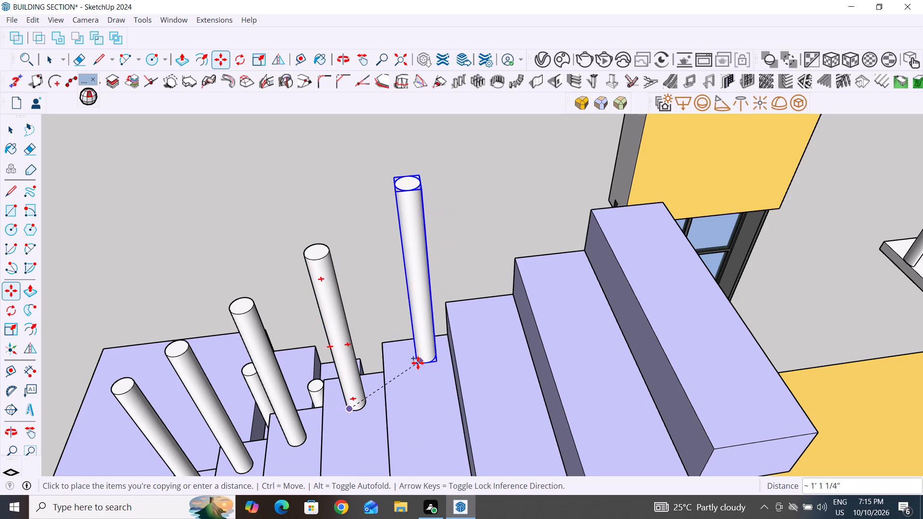
left_click(411, 369)
left_click(411, 369)
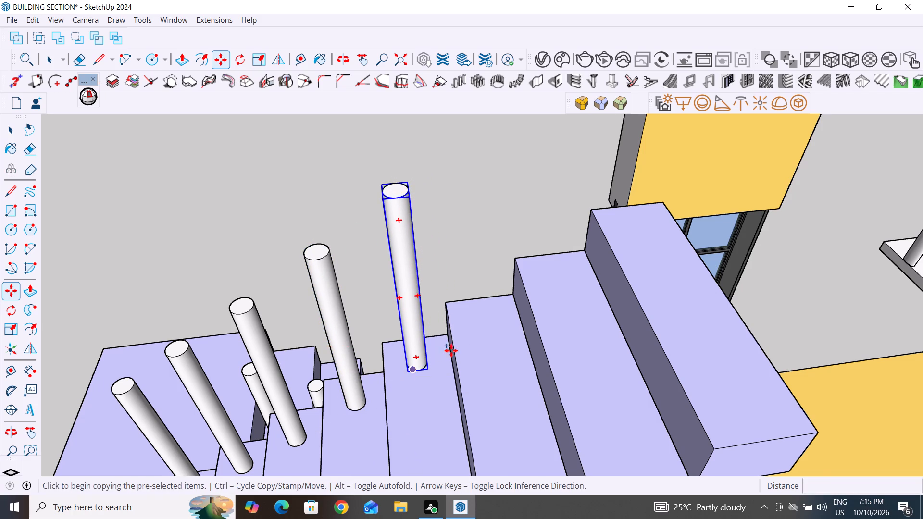
Copy the post from the upper flight's fifth tread onto the sixth, seventh and eighth treads, about 1' 1/16", 1' 9/16" and 11 3/4" apart.
left_click(479, 327)
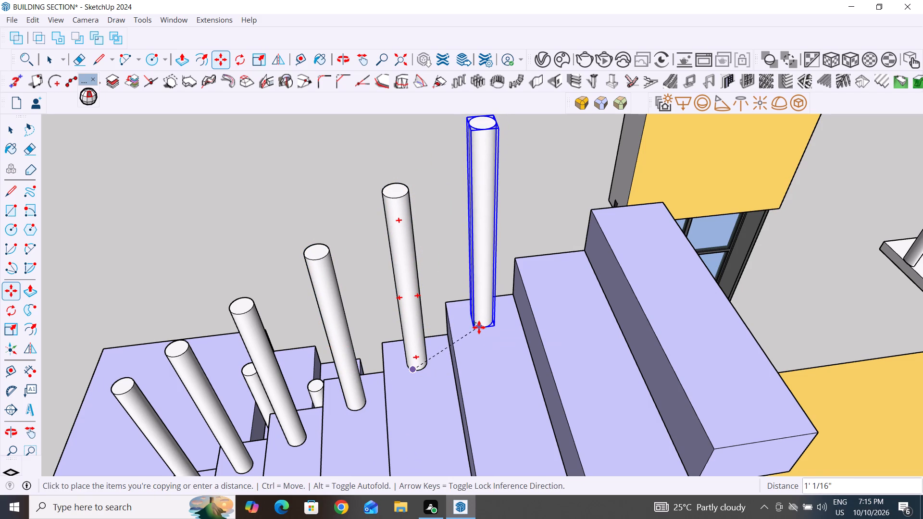
left_click(479, 327)
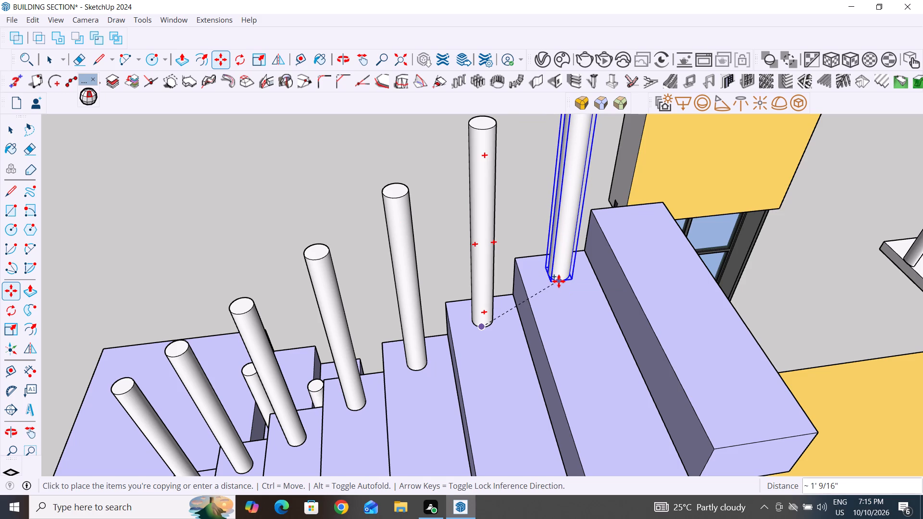
left_click(559, 281)
left_click(559, 281)
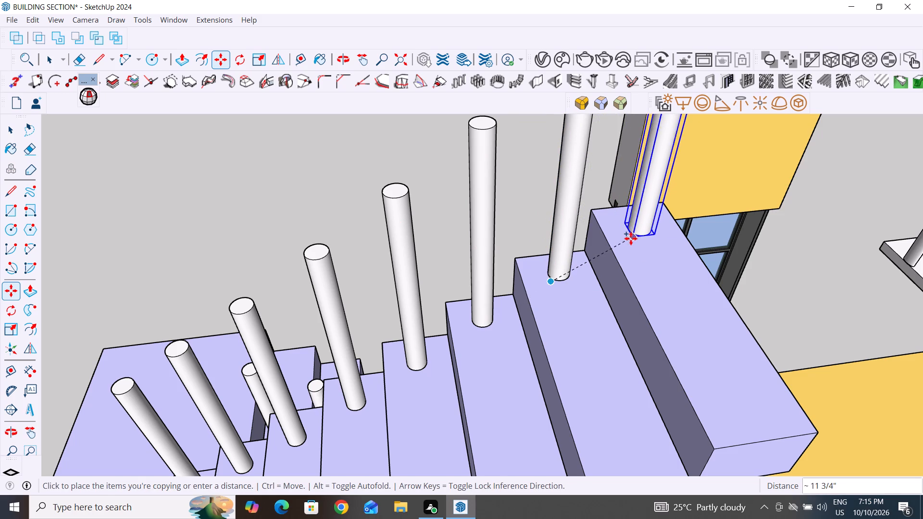
left_click(631, 238)
left_click(12, 134)
left_click(374, 161)
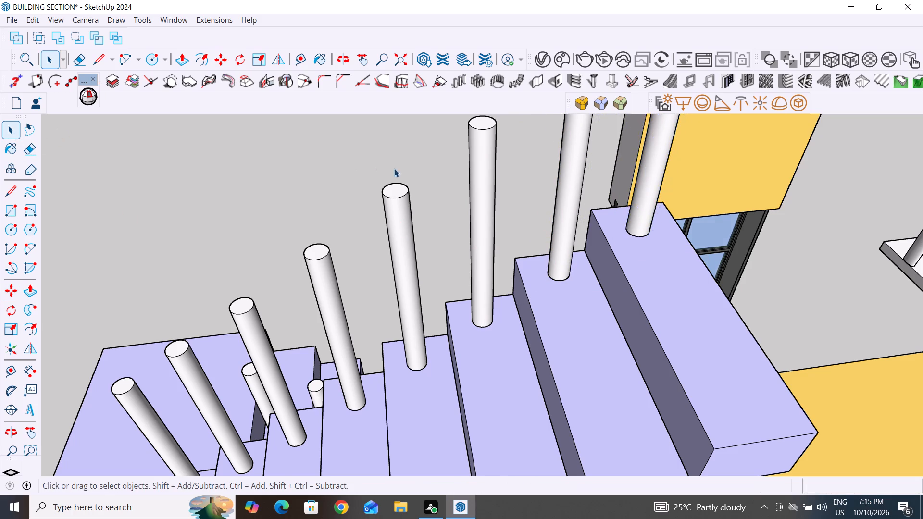
Examine the posts on both stair flights from several sides and check how the staircase sits in the house model.
scroll(498, 298, "down", 6)
middle_click_drag(511, 306, 500, 201)
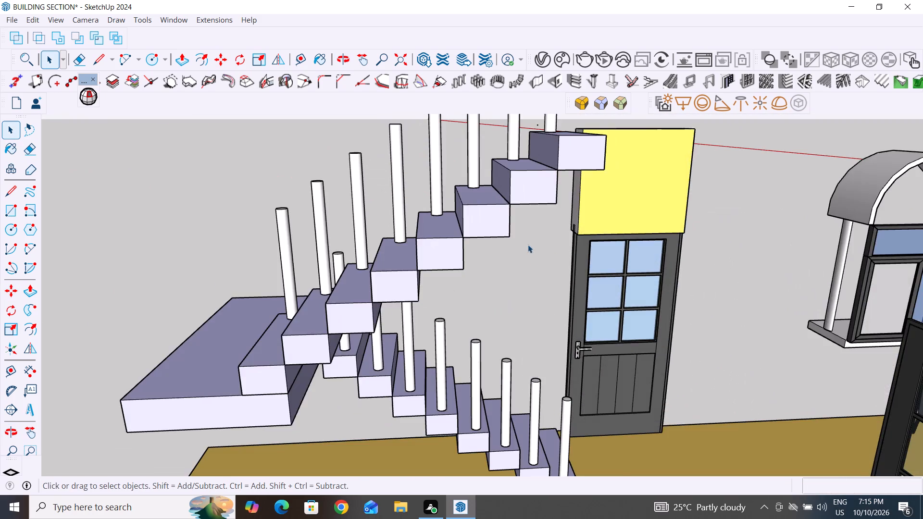
scroll(532, 257, "down", 5)
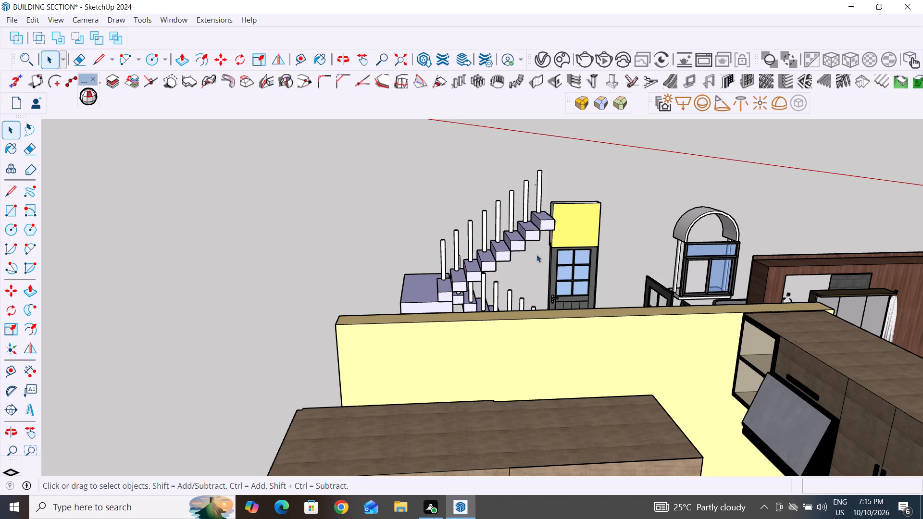
left_click(615, 193)
scroll(594, 239, "up", 2)
middle_click_drag(613, 263, 499, 305)
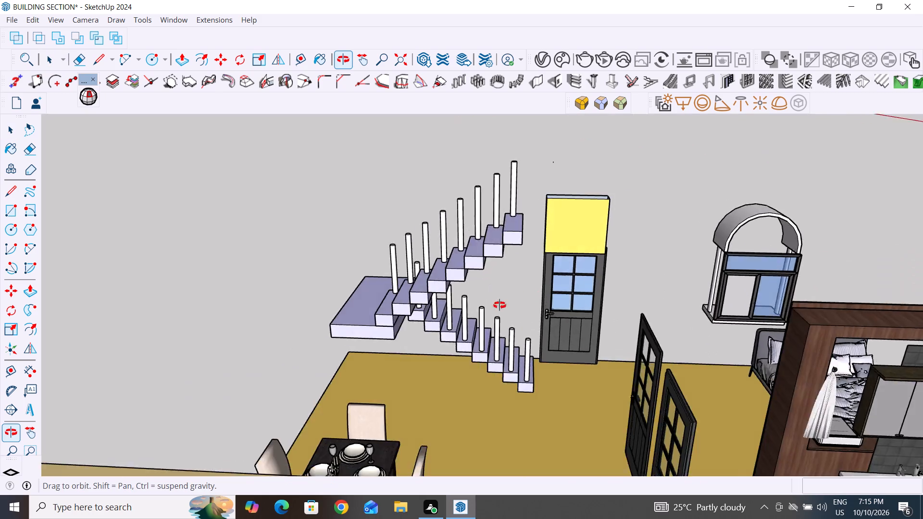
middle_click_drag(499, 305, 836, 343)
scroll(523, 343, "down", 4)
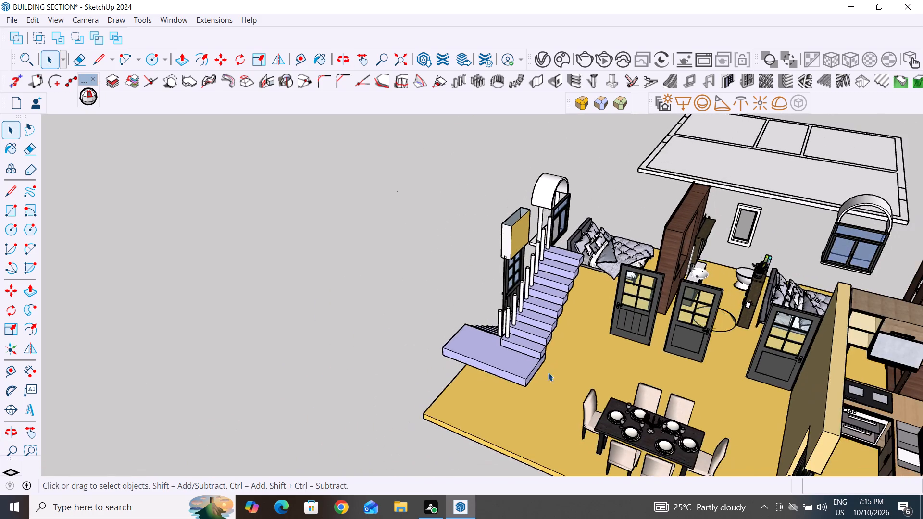
middle_click_drag(548, 372, 837, 352)
scroll(558, 165, "up", 4)
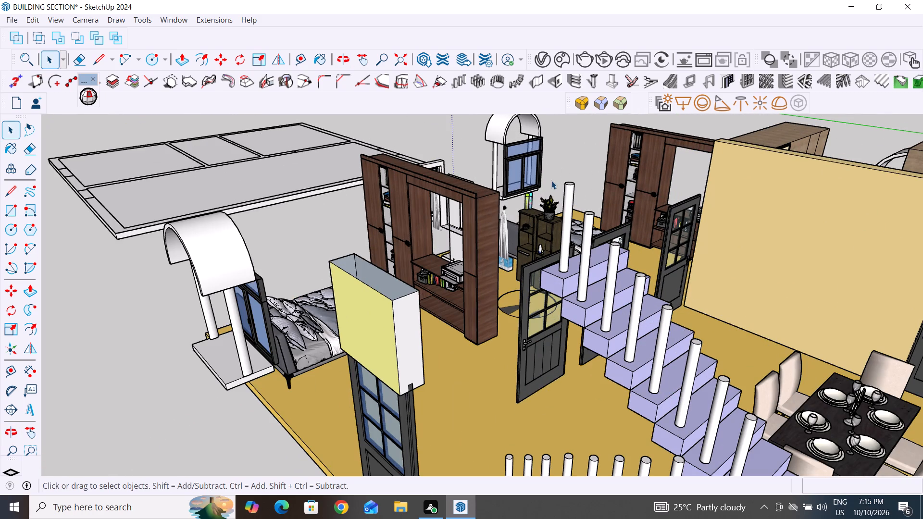
scroll(547, 179, "down", 4)
middle_click_drag(577, 272, 563, 340)
left_click(745, 440)
scroll(691, 222, "down", 4)
middle_click_drag(651, 339, 763, 341)
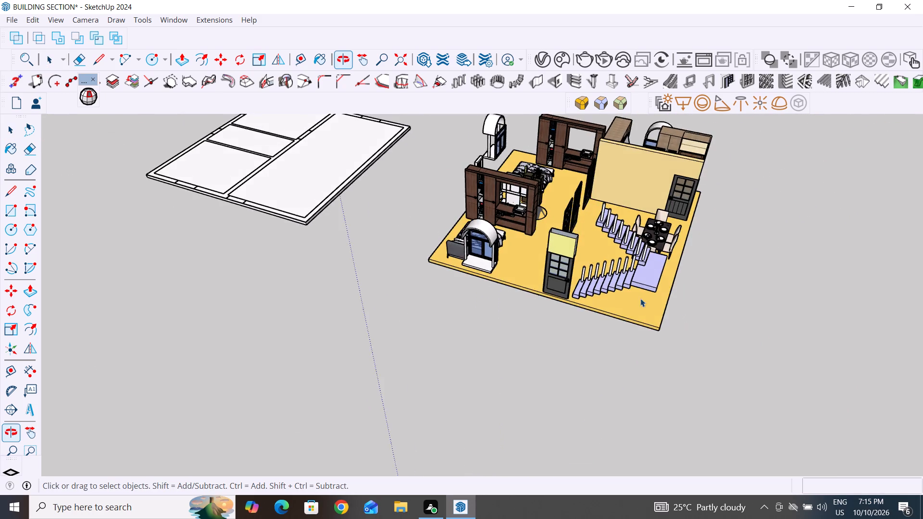
scroll(635, 283, "up", 4)
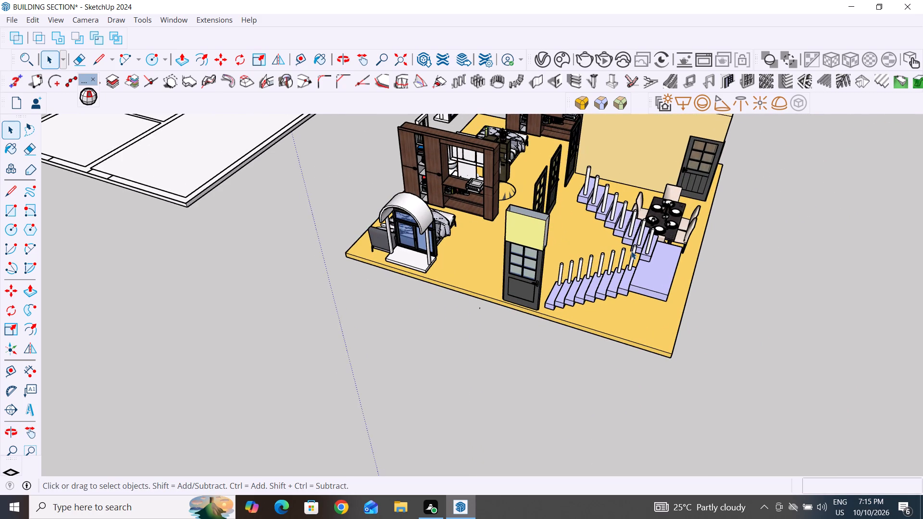
scroll(729, 300, "up", 3)
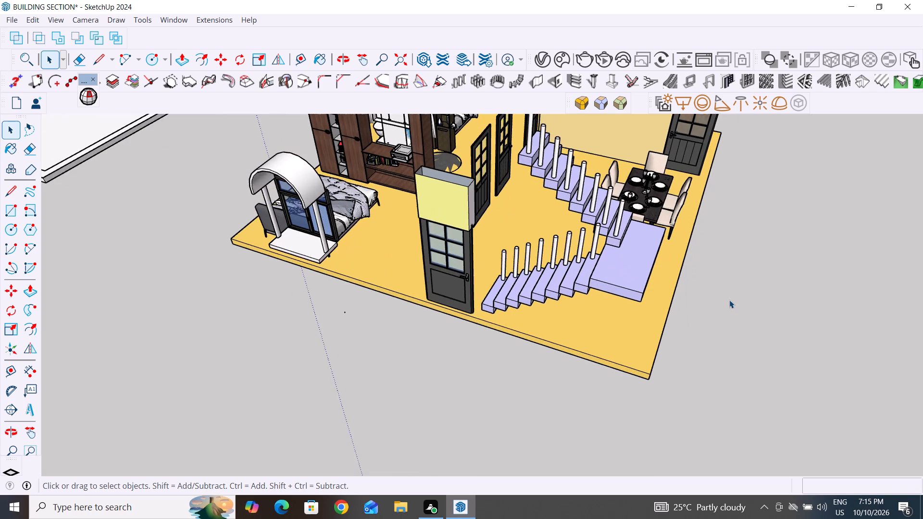
scroll(634, 423, "down", 3)
middle_click_drag(657, 420, 760, 353)
scroll(465, 396, "down", 3)
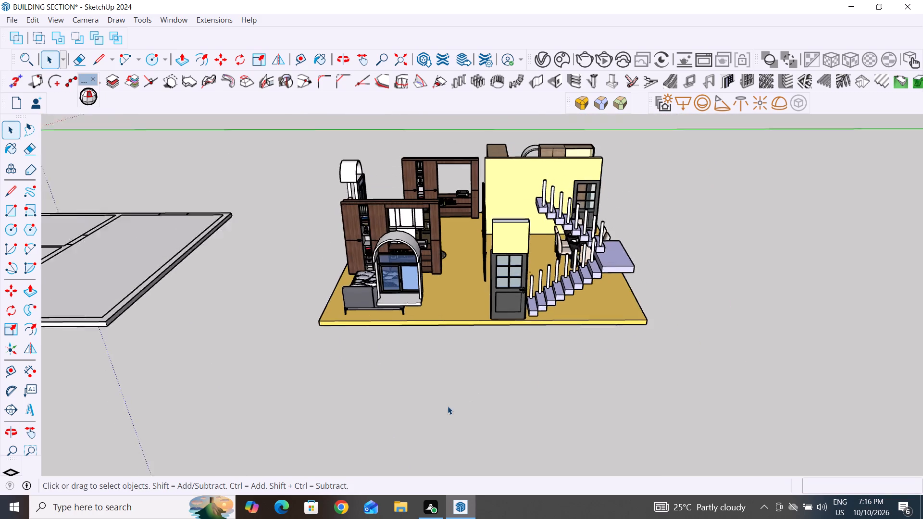
middle_click_drag(644, 239, 502, 229)
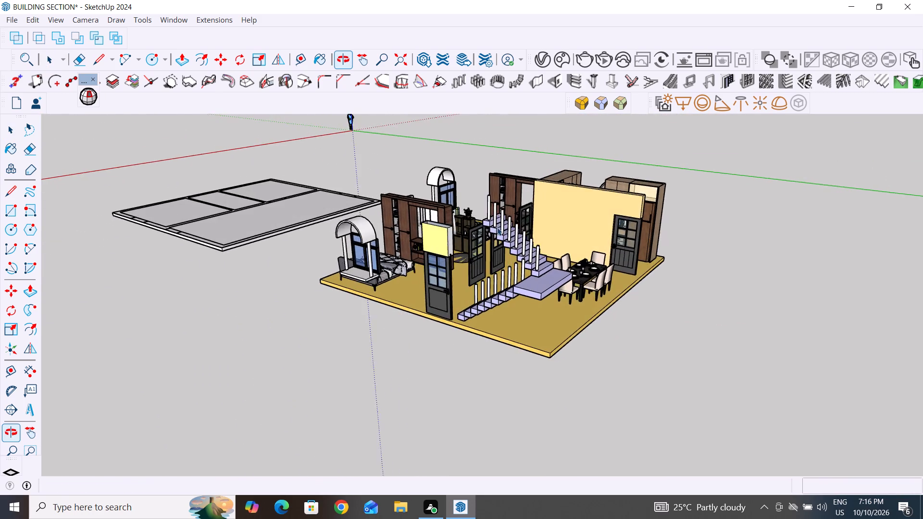
scroll(483, 203, "up", 4)
middle_click_drag(522, 292, 597, 274)
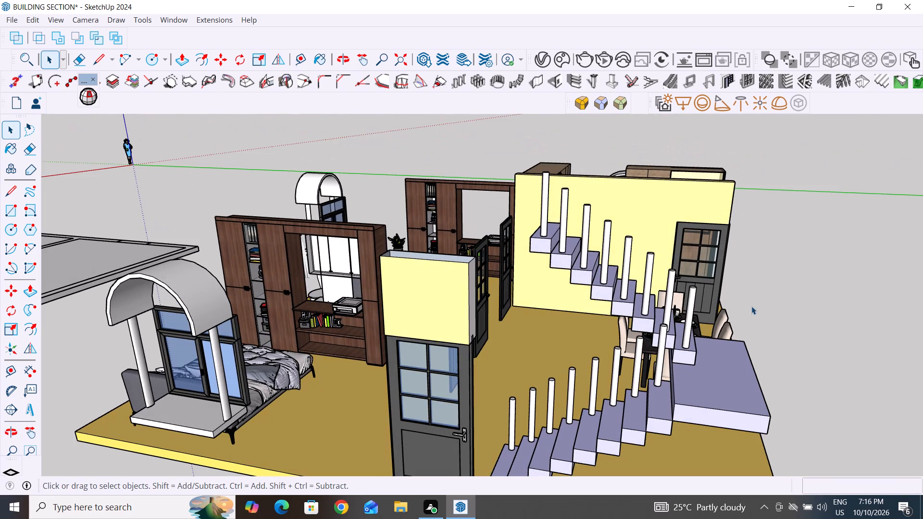
left_click(875, 274)
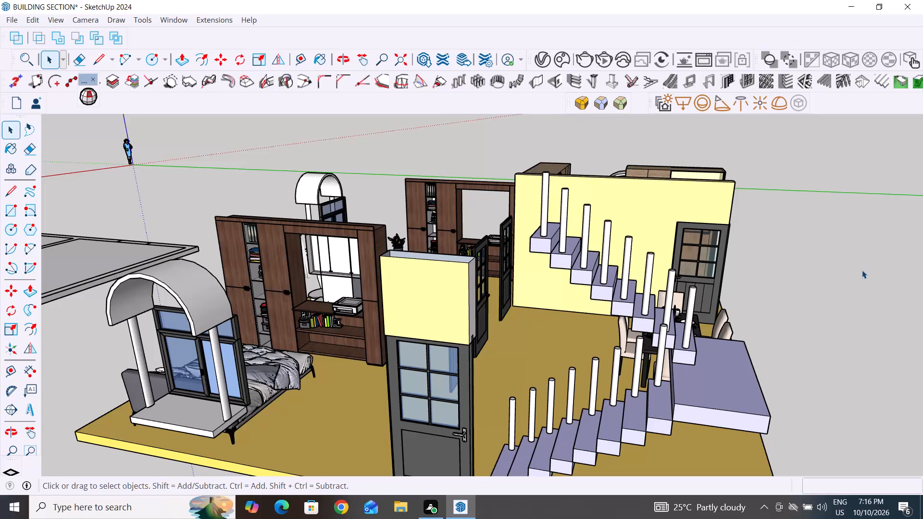
left_click(824, 334)
scroll(636, 317, "down", 4)
scroll(743, 389, "up", 3)
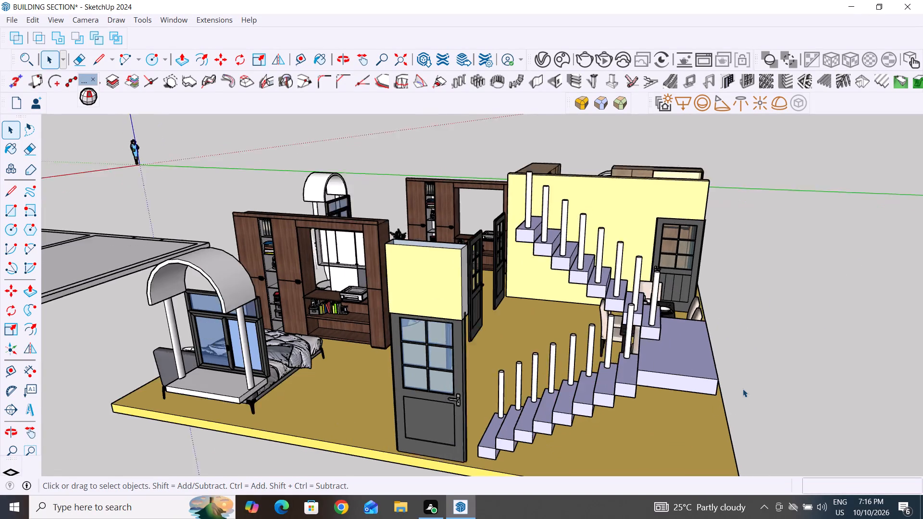
middle_click_drag(773, 369, 778, 345)
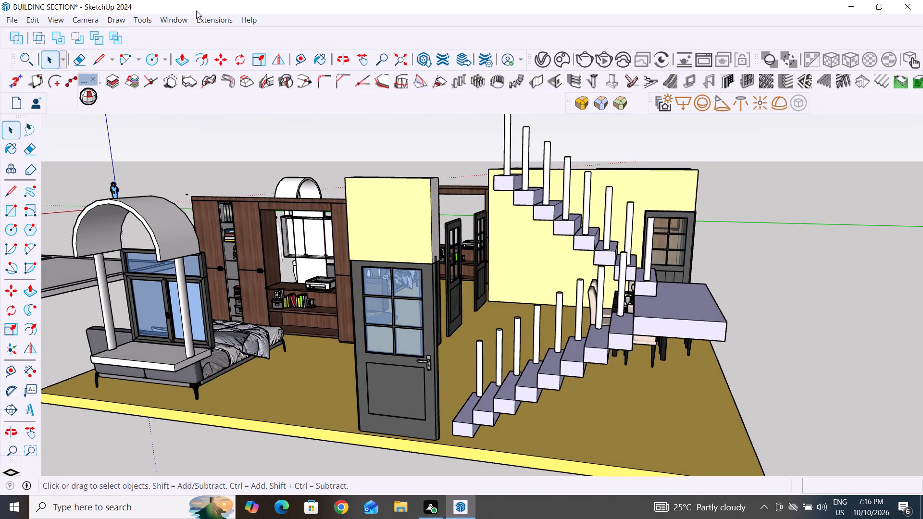
Show the Default Tray with its material colours and place it clear of most of the staircase.
left_click(181, 20)
left_click(190, 35)
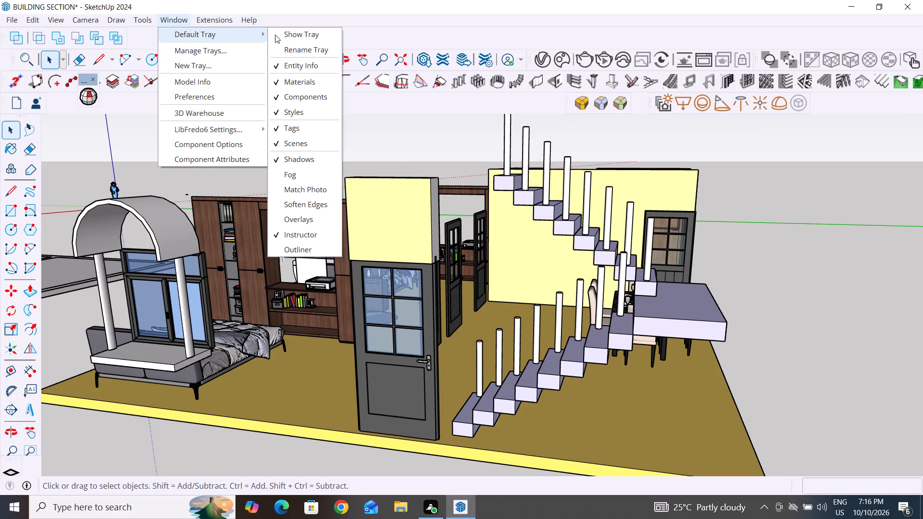
left_click(306, 35)
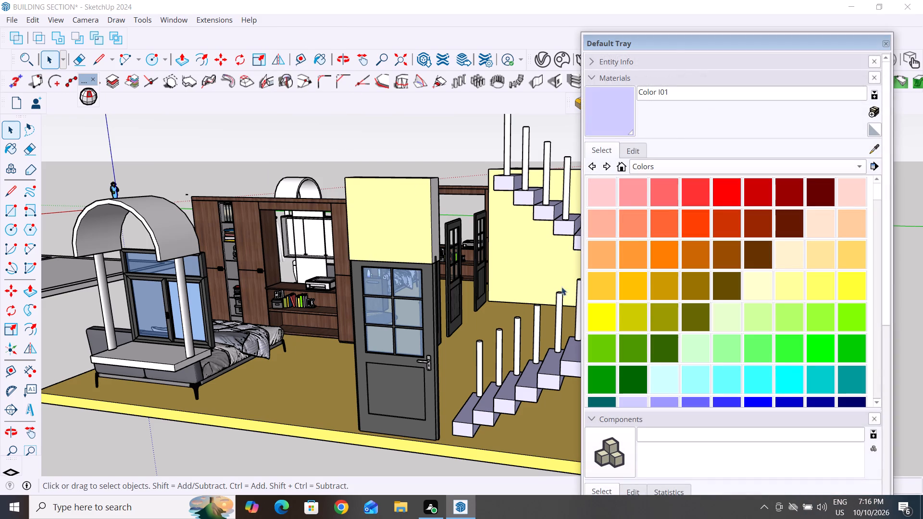
left_click_drag(667, 37, 770, 45)
scroll(755, 304, "down", 3)
scroll(755, 294, "up", 2)
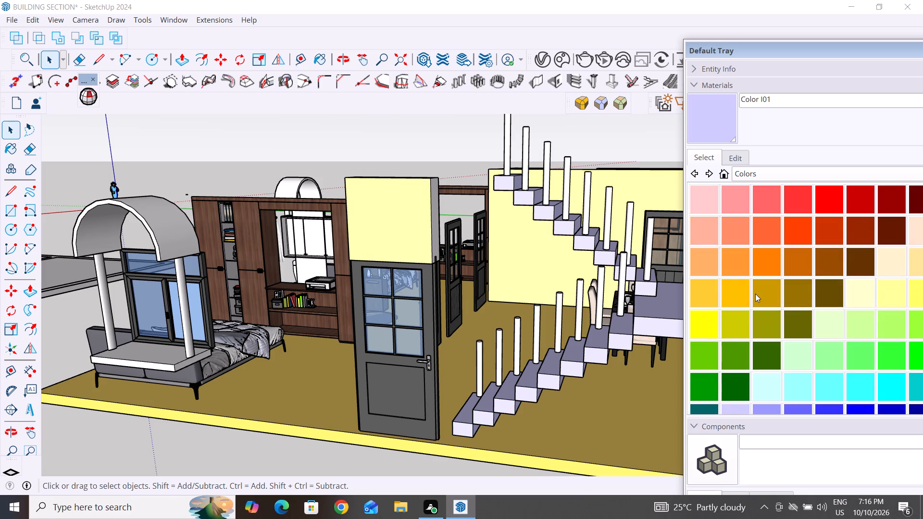
left_click_drag(818, 44, 789, 33)
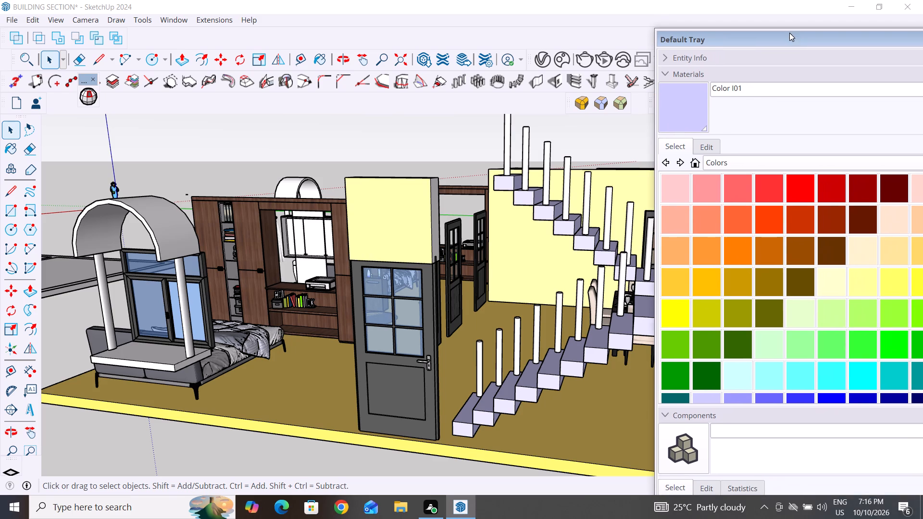
left_click_drag(789, 33, 794, 29)
Paint the posts on the lower flight's first two treads with Color D02, undoing any stray paint on the floor.
scroll(752, 286, "down", 3)
scroll(721, 320, "down", 3)
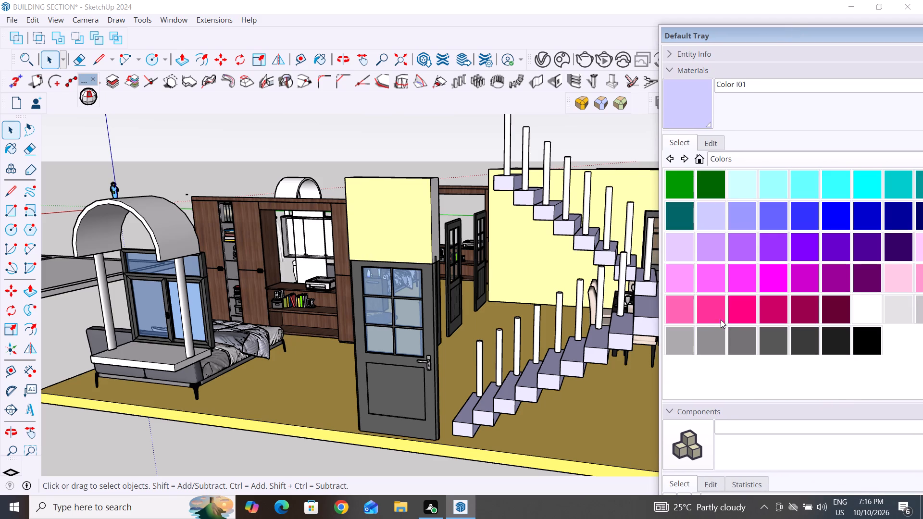
scroll(712, 319, "up", 1)
scroll(766, 339, "up", 3)
scroll(836, 295, "up", 2)
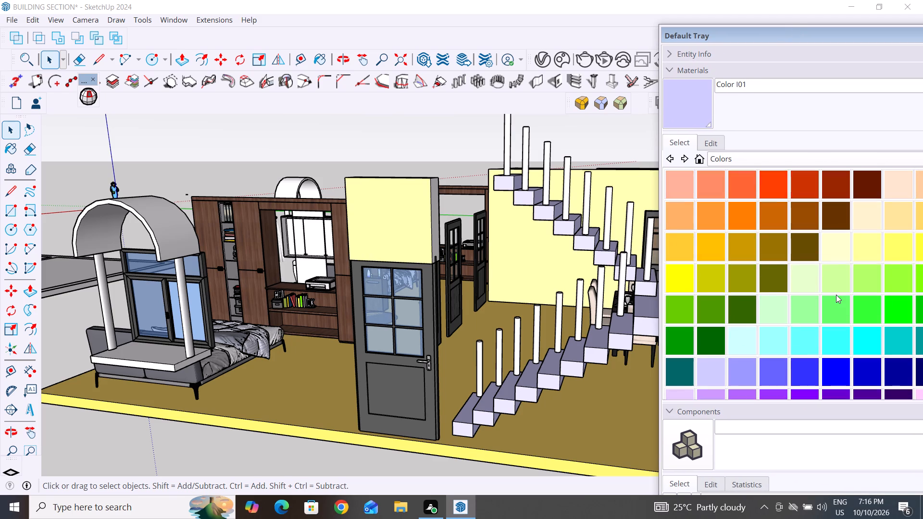
scroll(836, 295, "up", 1)
left_click(901, 248)
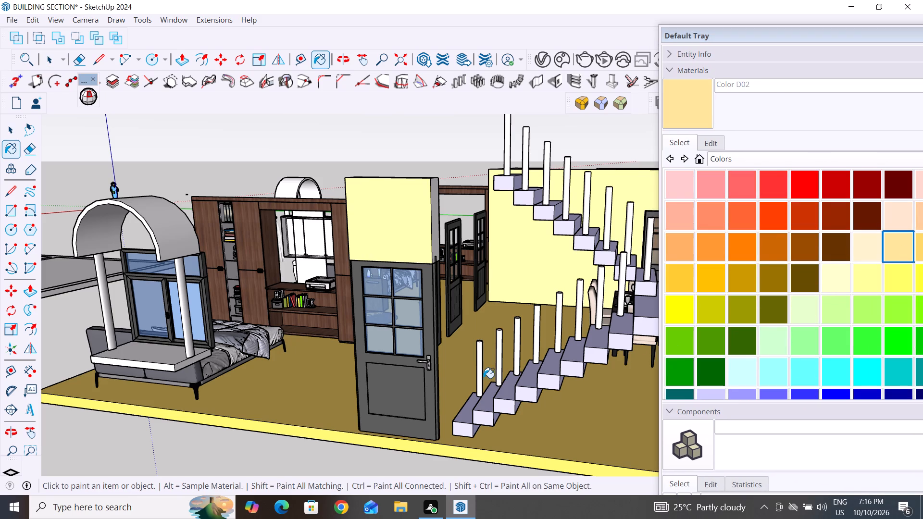
left_click(479, 371)
left_click(501, 360)
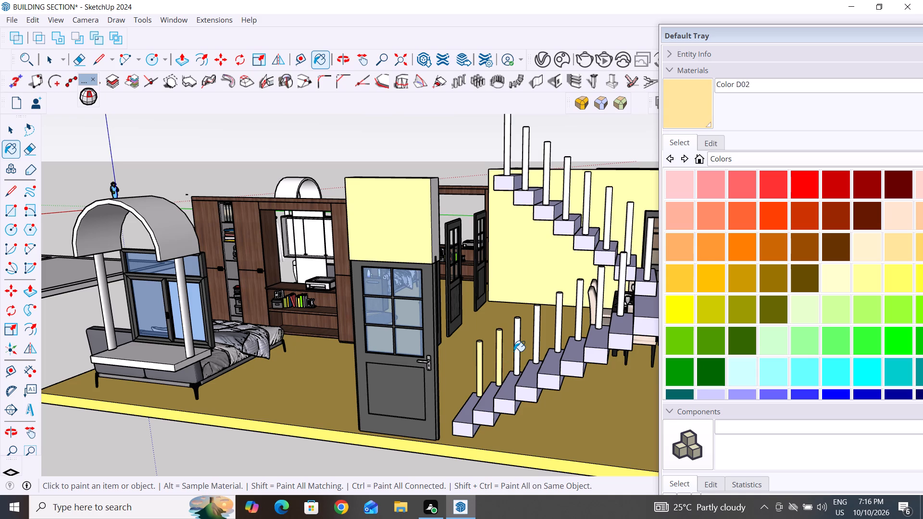
left_click(514, 351)
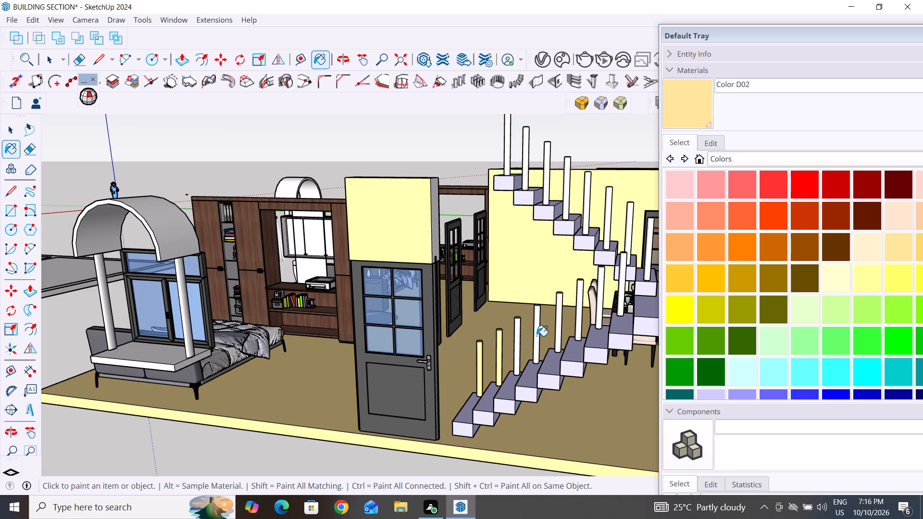
key("ctrl+z")
Paint the lower flight's remaining six posts, from the third tread up to the landing, with Color D02.
middle_click_drag(533, 377, 531, 445)
scroll(520, 373, "up", 5)
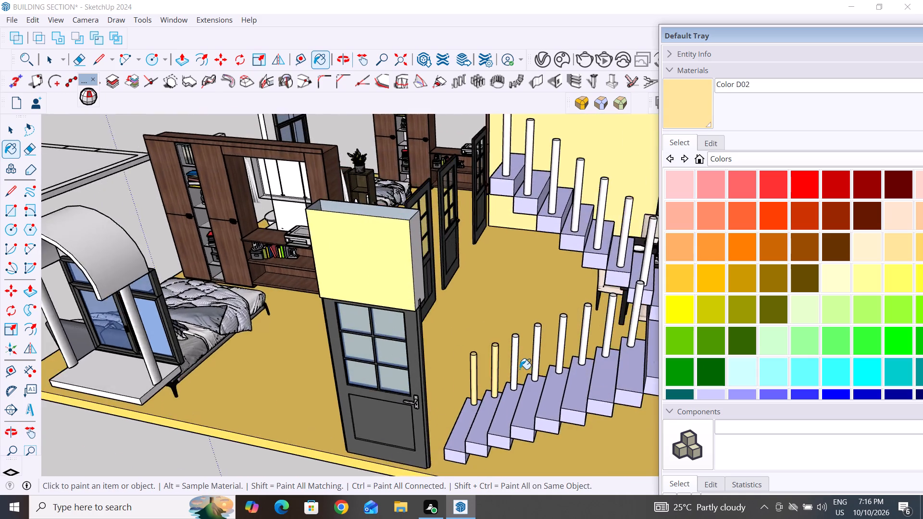
scroll(516, 367, "up", 1)
left_click(513, 359)
left_click(546, 355)
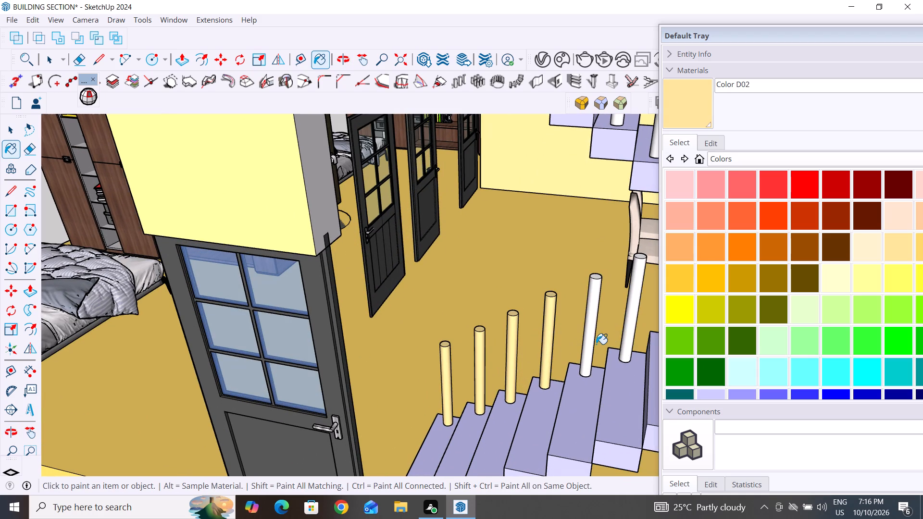
left_click(589, 339)
scroll(399, 395, "down", 6)
scroll(551, 363, "up", 2)
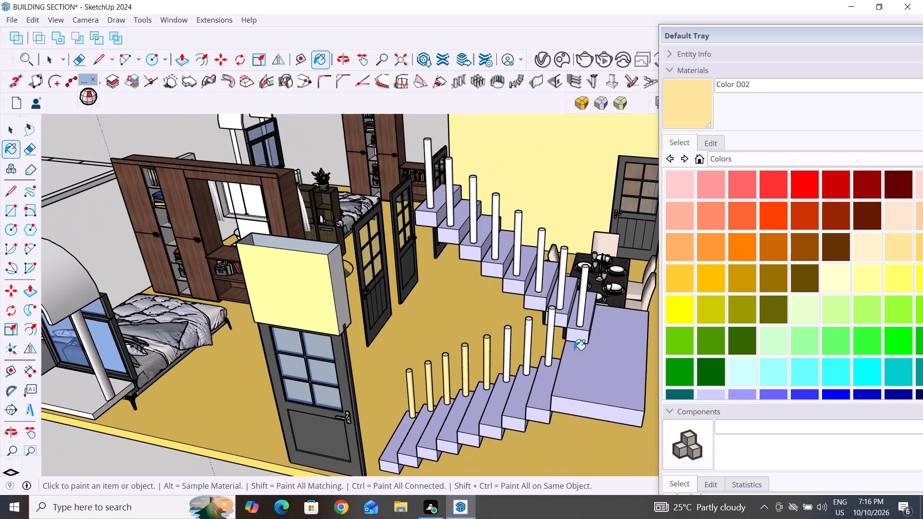
scroll(574, 350, "up", 3)
left_click(467, 364)
left_click(500, 355)
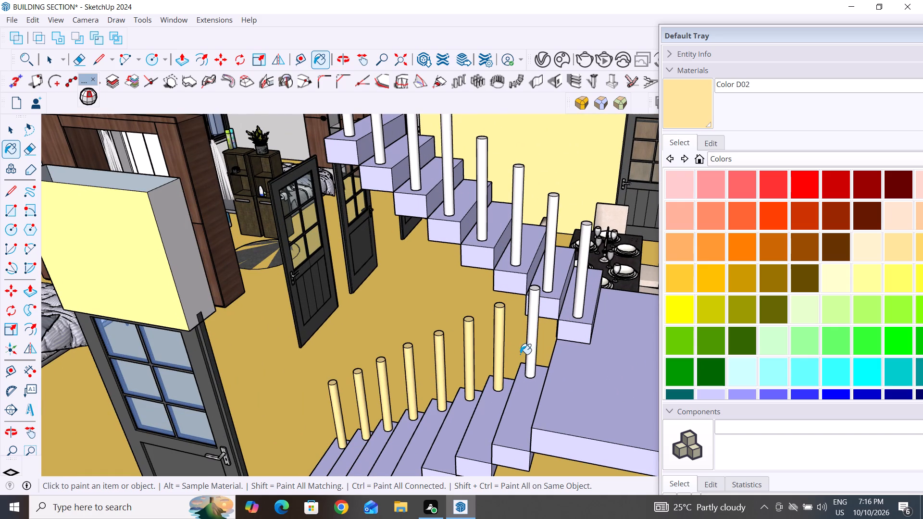
left_click(532, 350)
Paint all eight posts on the upper flight, from the landing up to the top tread, with Color D02.
left_click(582, 297)
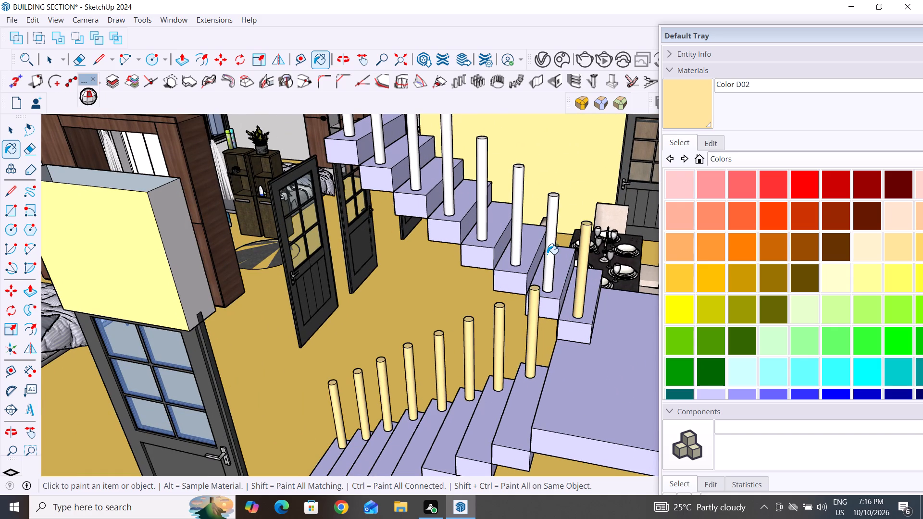
left_click(547, 254)
left_click(516, 222)
scroll(524, 428, "down", 6)
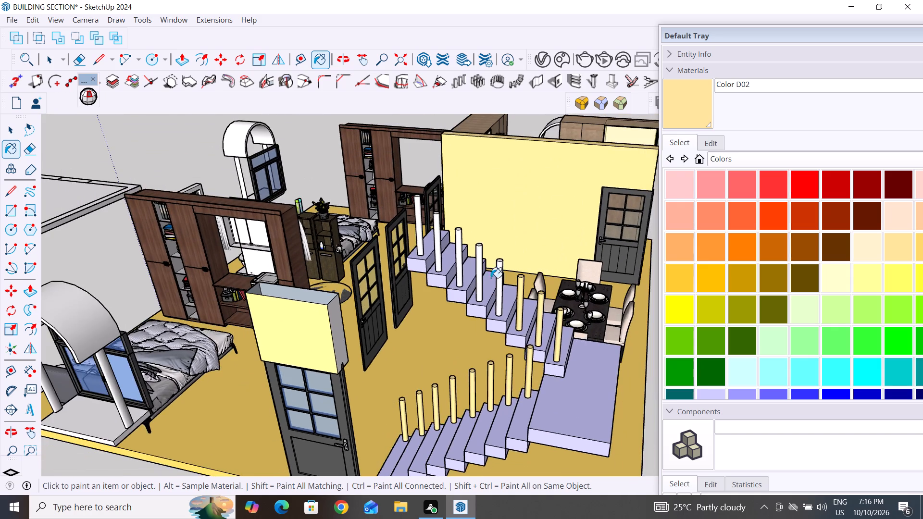
scroll(500, 269, "up", 4)
left_click(500, 269)
left_click(470, 248)
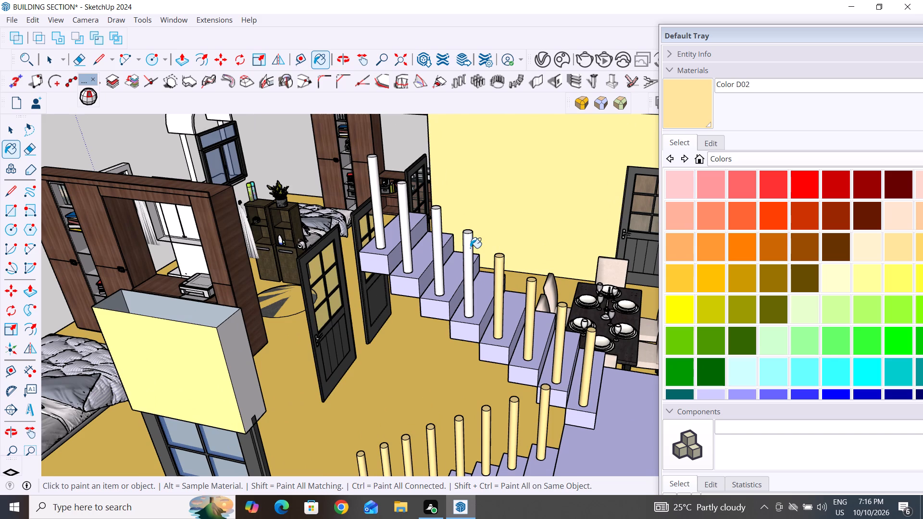
left_click(433, 232)
left_click(403, 212)
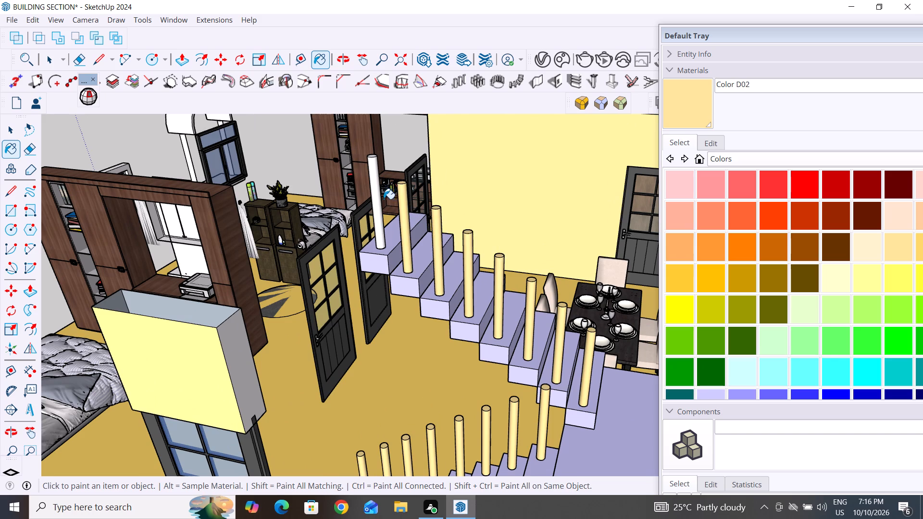
left_click(374, 189)
Choose Color F02 and paint the base slab of the arched window porch beside the bed near the entrance door.
scroll(459, 390, "down", 5)
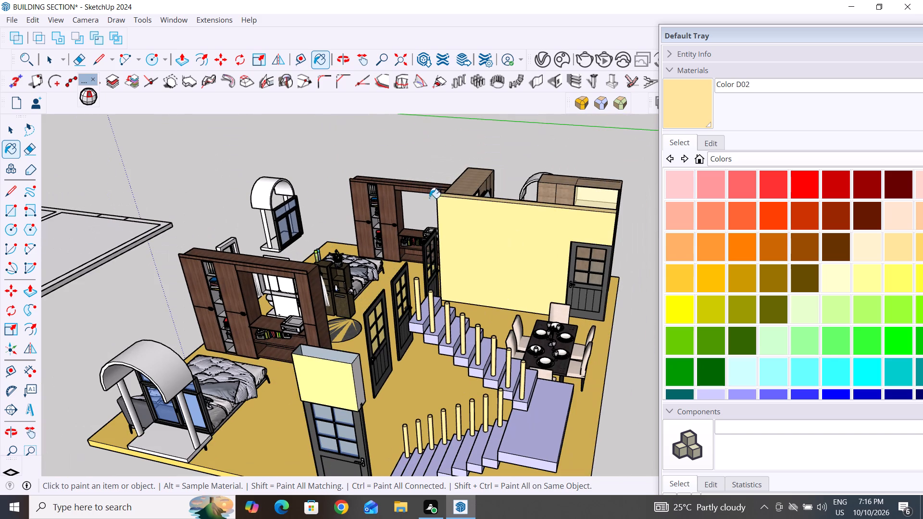
scroll(467, 150, "down", 3)
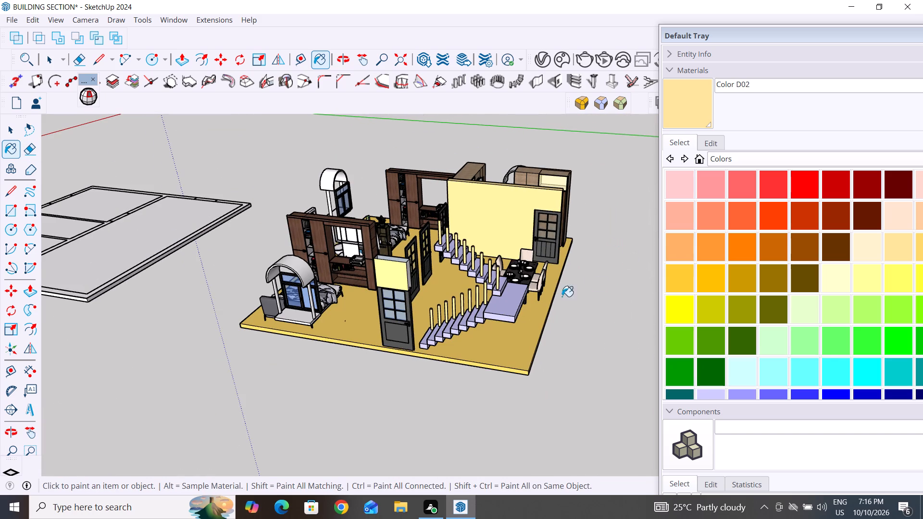
middle_click_drag(392, 388, 504, 416)
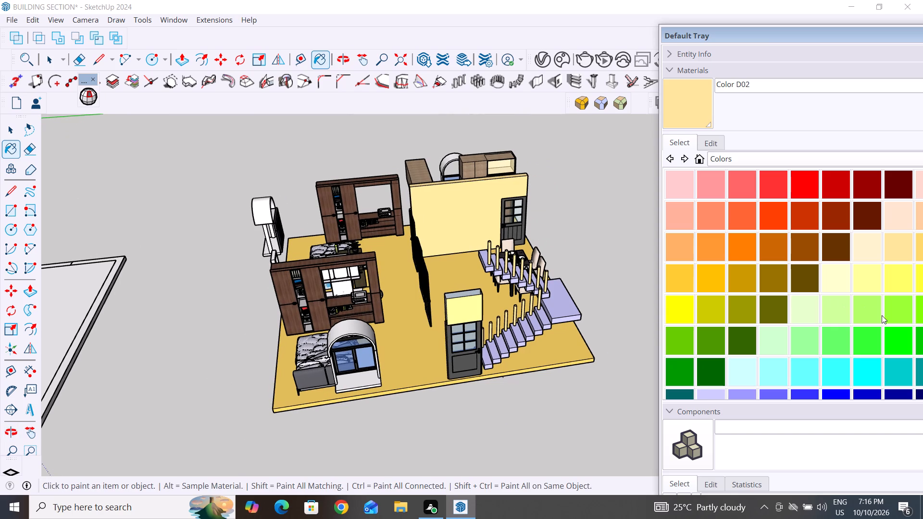
left_click(808, 313)
left_click(833, 312)
left_click(350, 339)
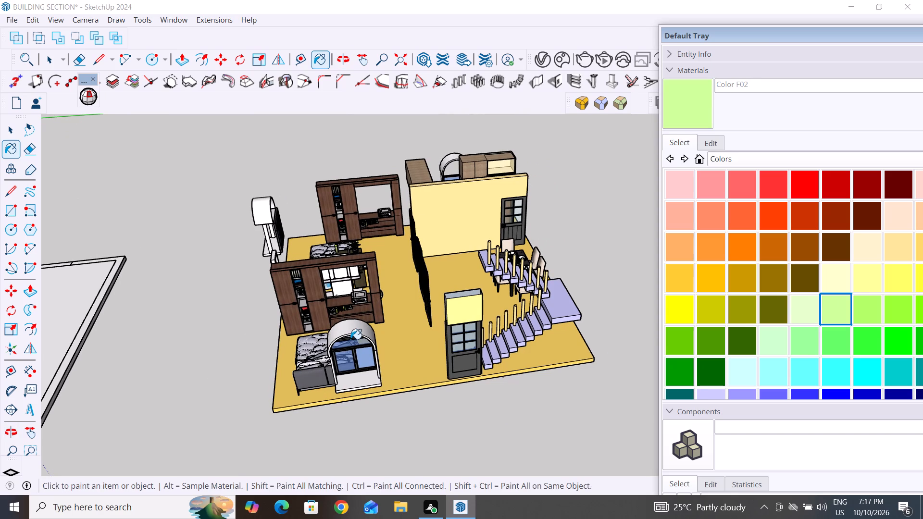
middle_click_drag(378, 386, 365, 167)
scroll(349, 231, "up", 8)
left_click(358, 230)
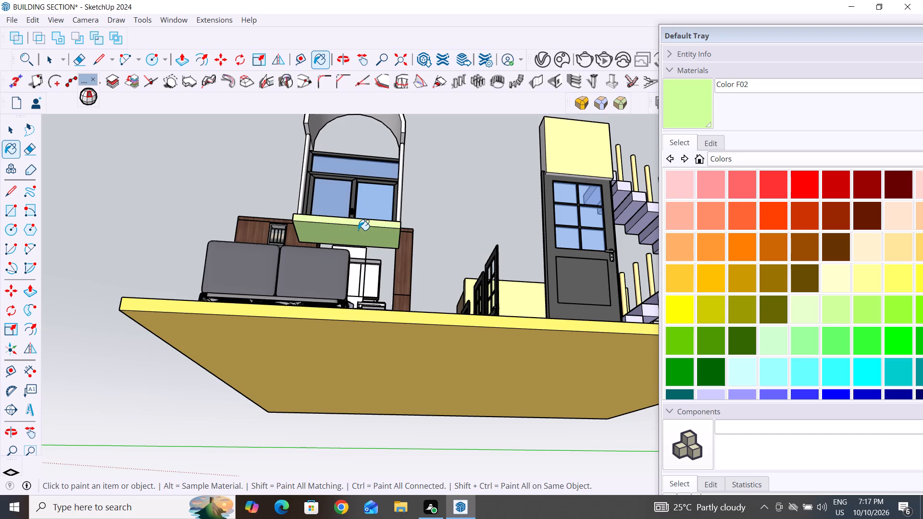
Paint that porch's arched canopy and both of its columns with Color F02.
scroll(415, 292, "down", 4)
middle_click_drag(463, 252, 407, 393)
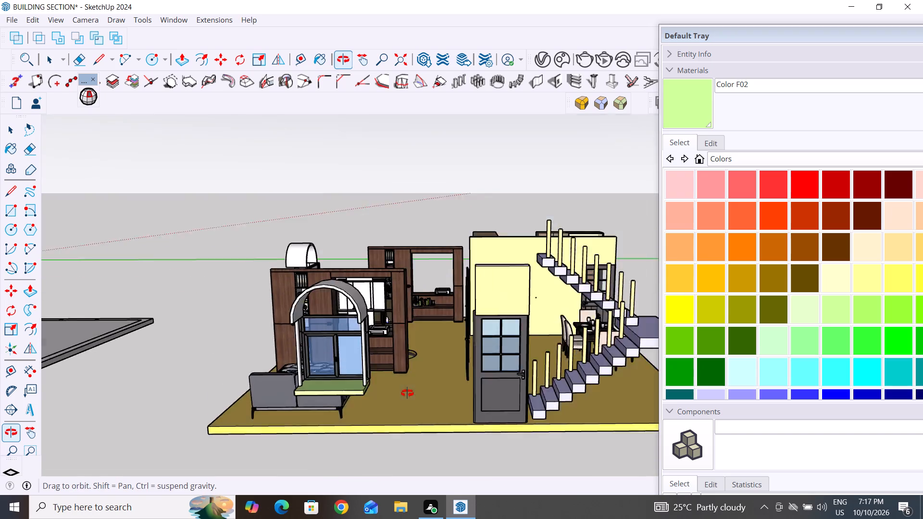
middle_click_drag(407, 393, 420, 436)
scroll(442, 270, "down", 4)
middle_click_drag(447, 276, 466, 426)
scroll(374, 402, "up", 5)
scroll(411, 423, "up", 10)
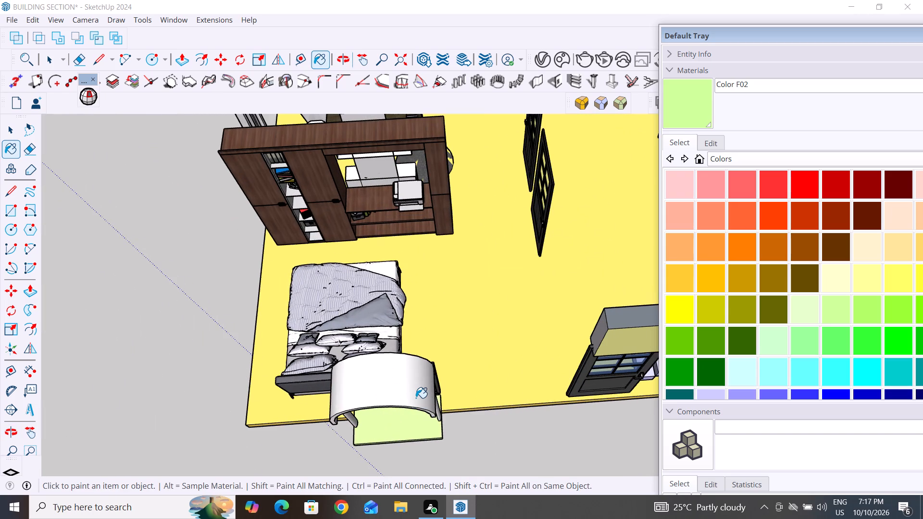
left_click(416, 395)
scroll(416, 405, "up", 4)
middle_click_drag(418, 402, 321, 314)
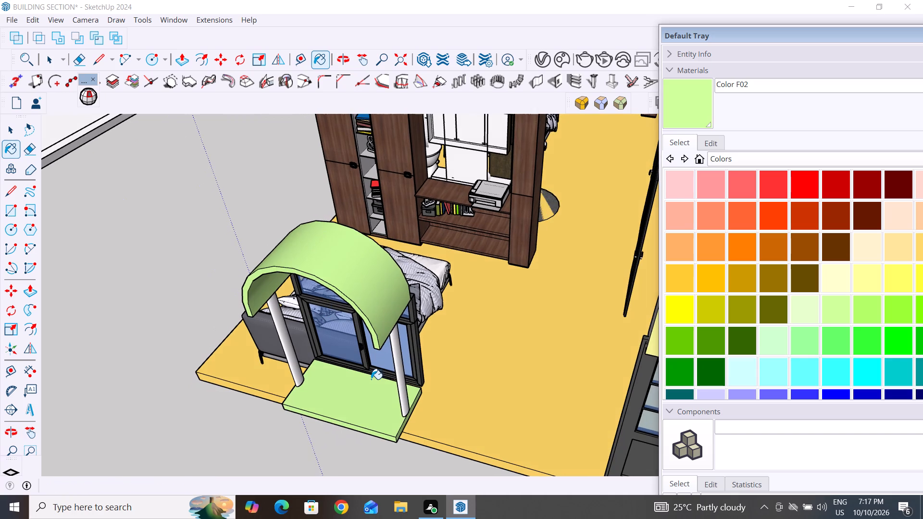
scroll(371, 379, "up", 3)
left_click(402, 388)
scroll(402, 388, "up", 1)
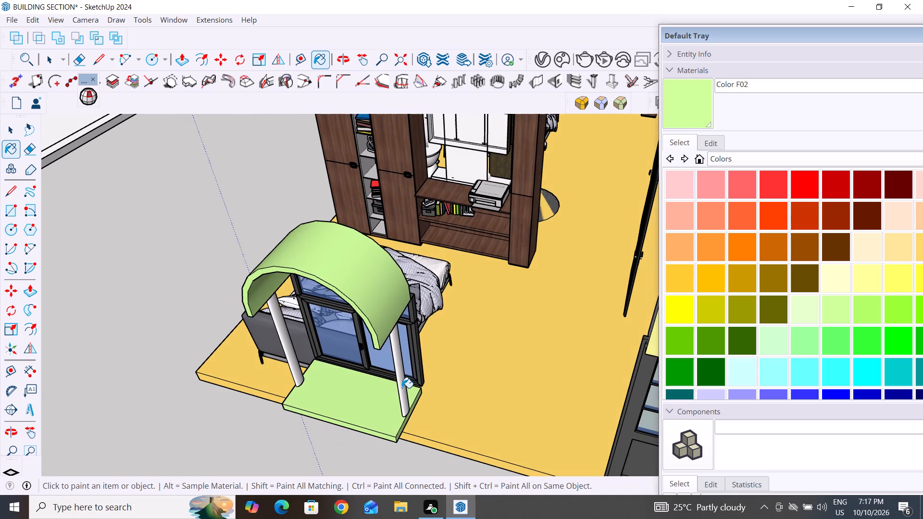
scroll(402, 388, "up", 3)
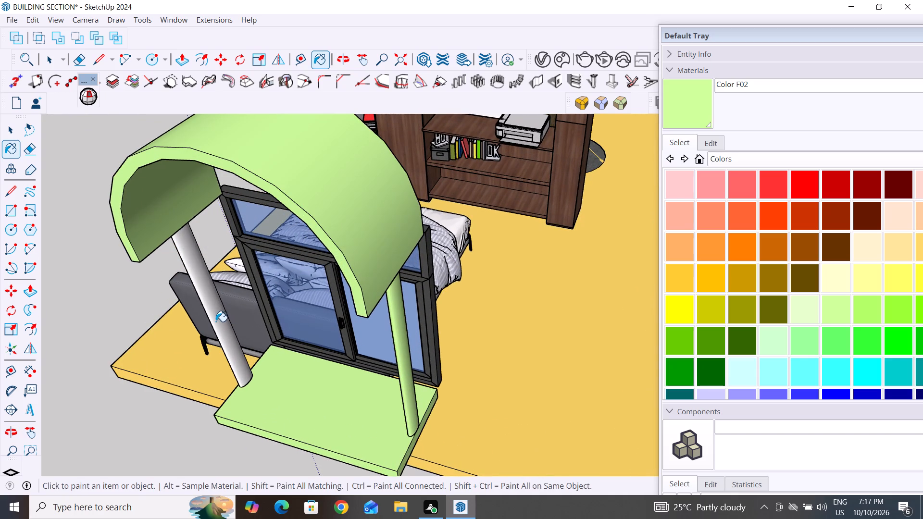
left_click(216, 321)
Paint the arched canopy, both columns and the base slab of the other bedroom's window porch with Color F02.
scroll(427, 354, "down", 5)
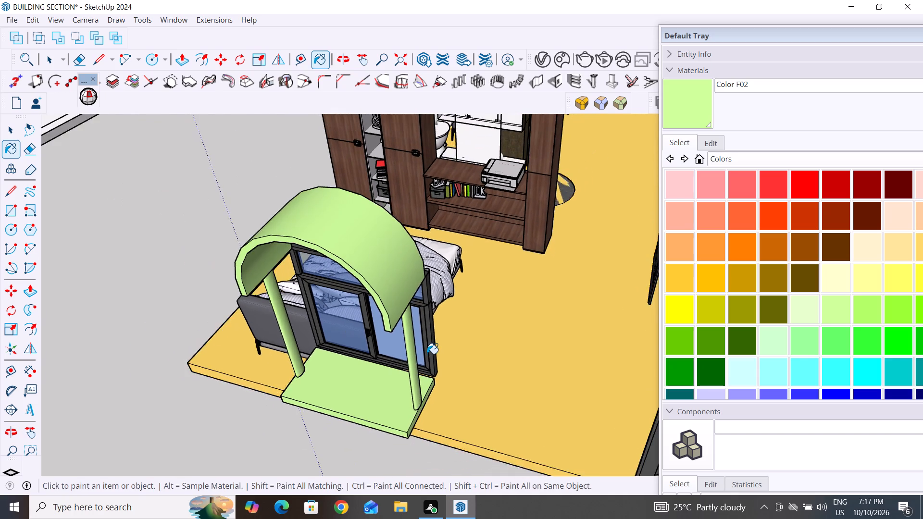
scroll(427, 354, "down", 13)
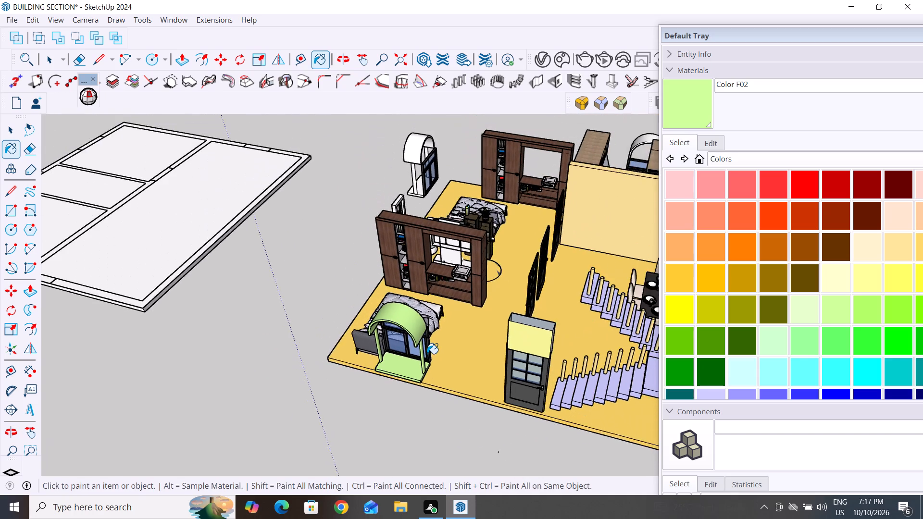
scroll(427, 354, "down", 5)
middle_click_drag(394, 372, 596, 331)
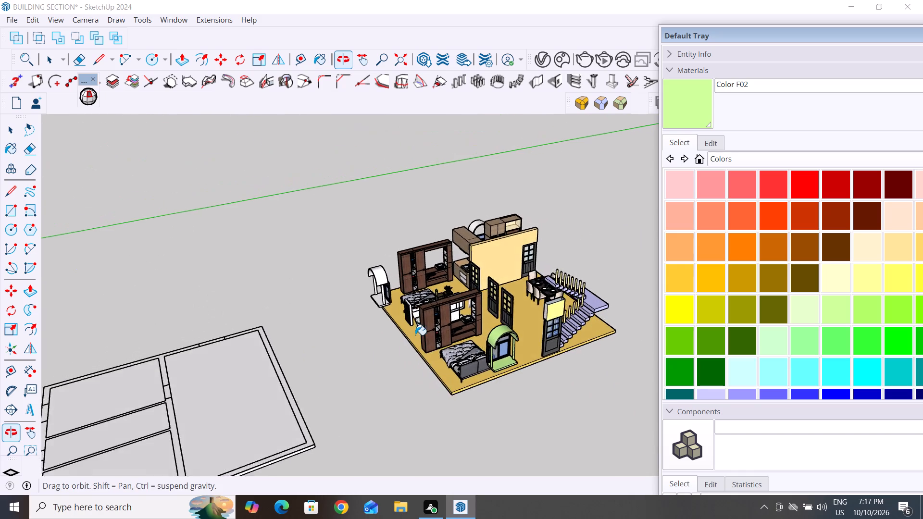
scroll(355, 303, "up", 17)
left_click(396, 240)
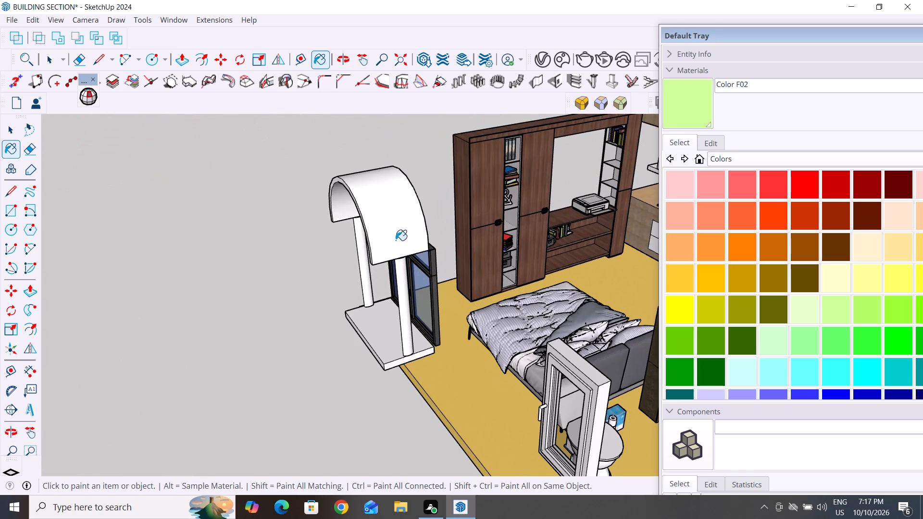
left_click(401, 303)
left_click(361, 277)
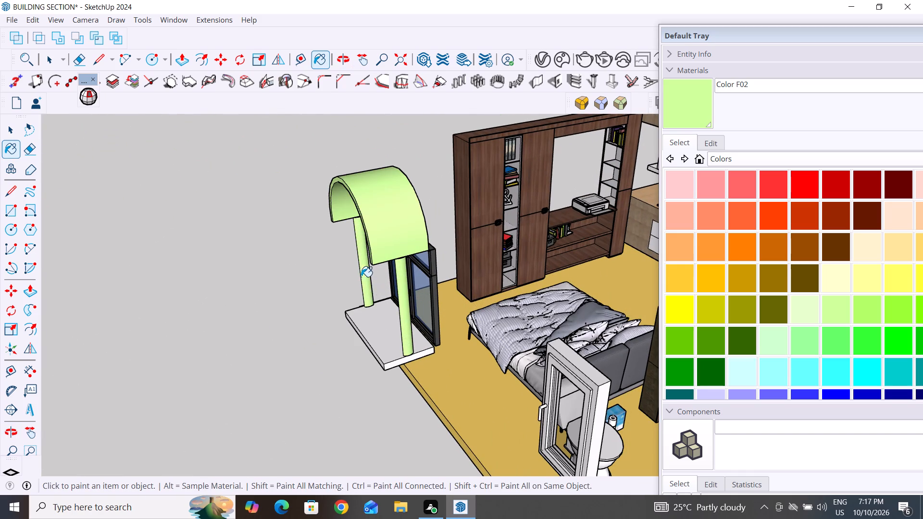
left_click(374, 337)
Paint the base slab, both columns and the arched canopy of the kitchen-side window porch with Color F02.
scroll(400, 390, "down", 18)
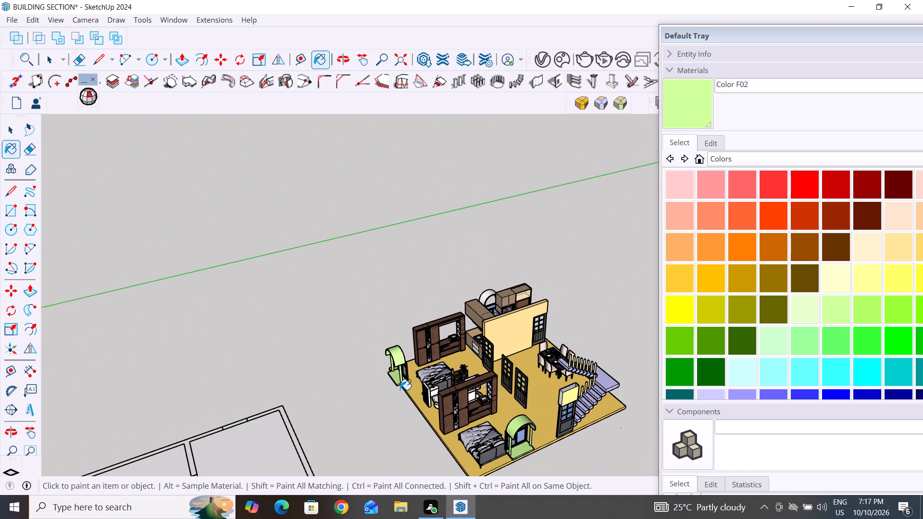
middle_click_drag(474, 409, 152, 389)
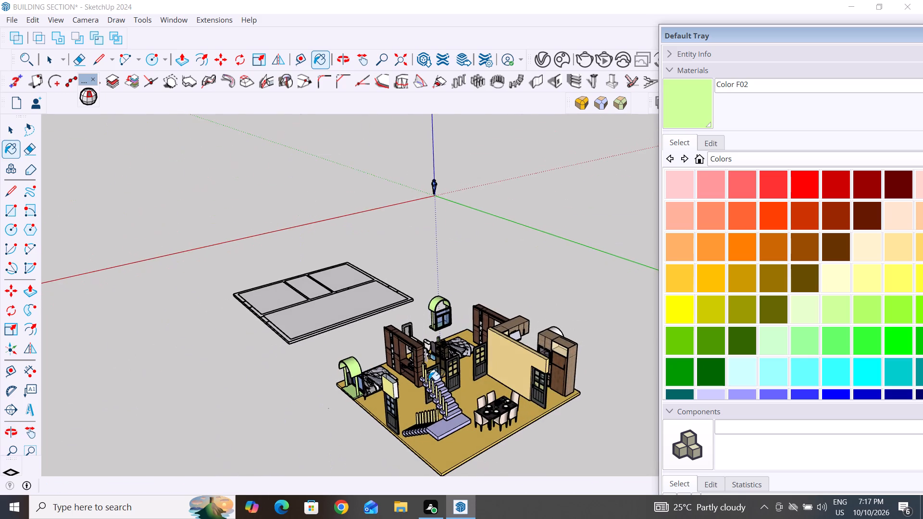
middle_click_drag(422, 387, 198, 386)
scroll(493, 401, "up", 6)
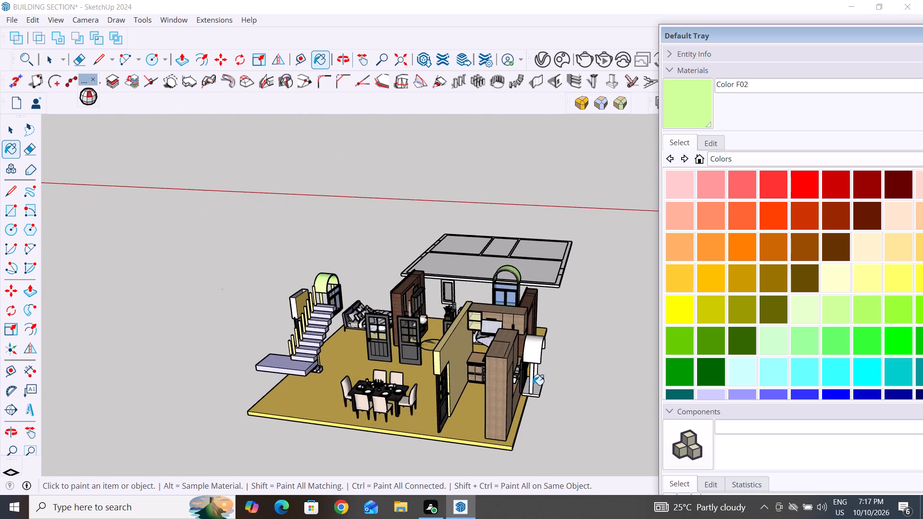
scroll(533, 385, "up", 6)
left_click(545, 409)
left_click(529, 379)
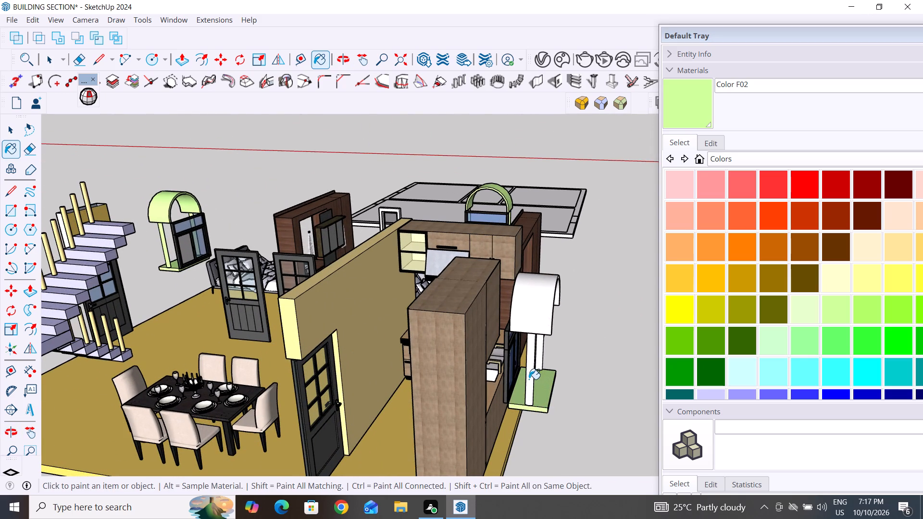
left_click(542, 360)
left_click(536, 311)
scroll(534, 333, "down", 5)
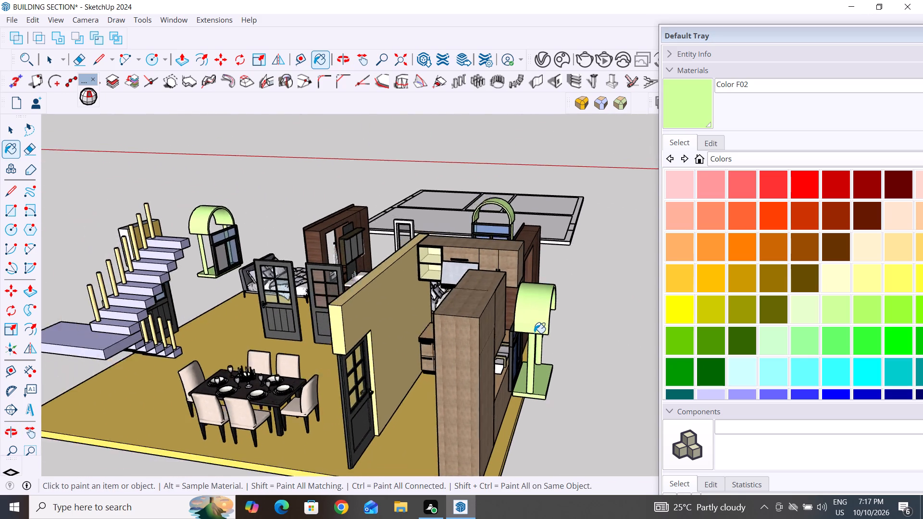
scroll(534, 333, "down", 6)
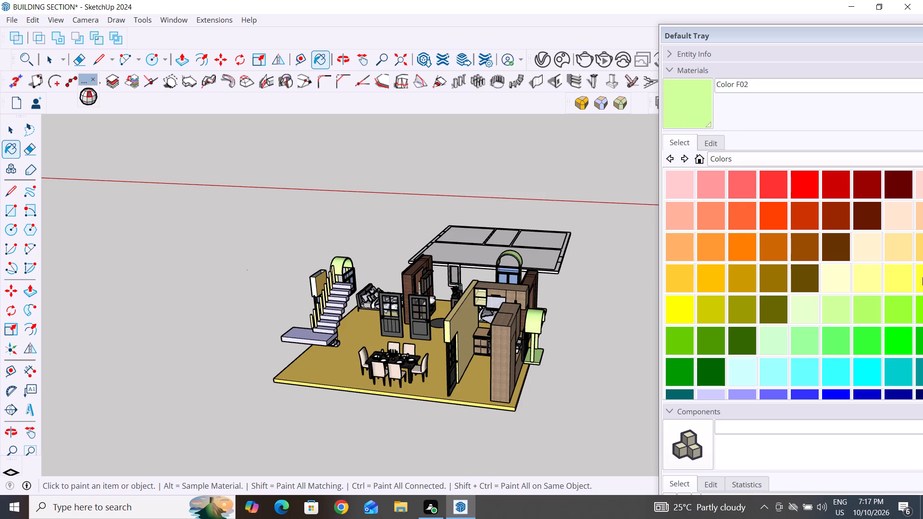
left_click(16, 126)
left_click(177, 233)
Scale the dining table and chairs set up slightly and uniformly about its opposite corner.
scroll(327, 302, "down", 5)
middle_click_drag(347, 384, 381, 411)
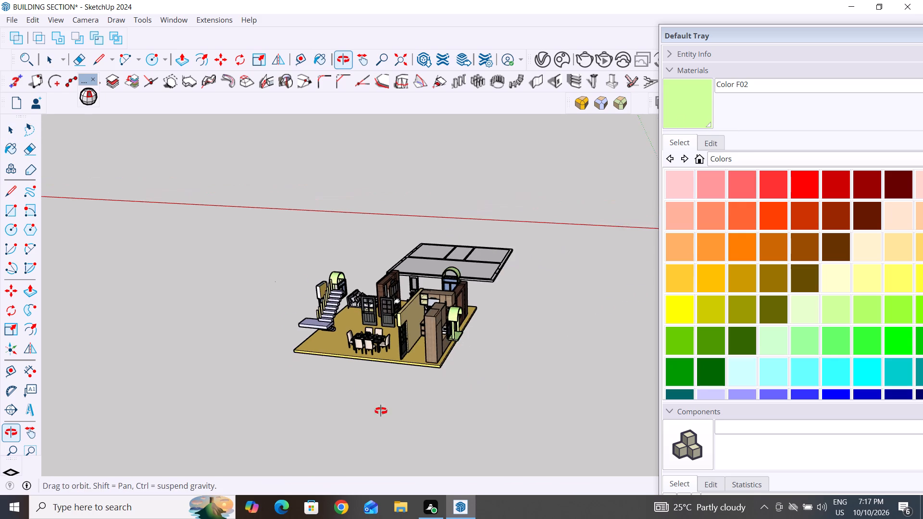
middle_click_drag(381, 411, 420, 438)
scroll(425, 414, "up", 4)
scroll(416, 377, "up", 4)
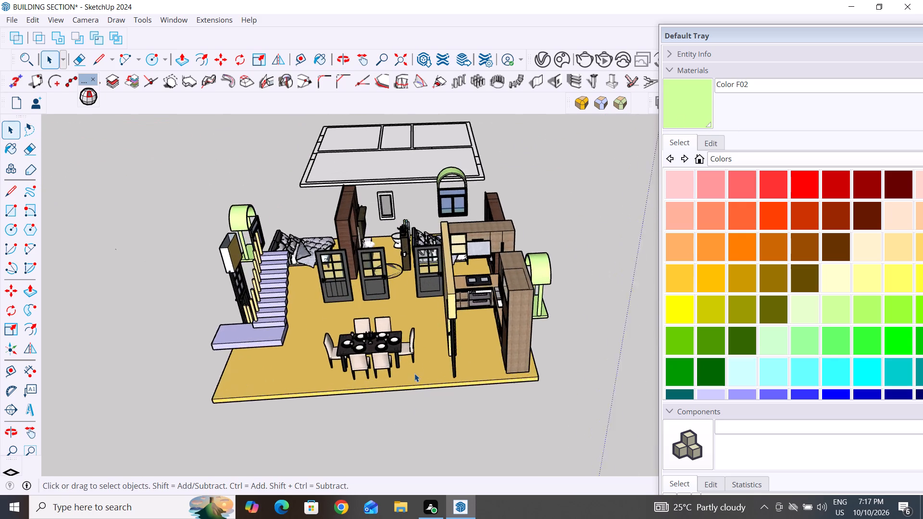
scroll(400, 352, "up", 3)
left_click(357, 362)
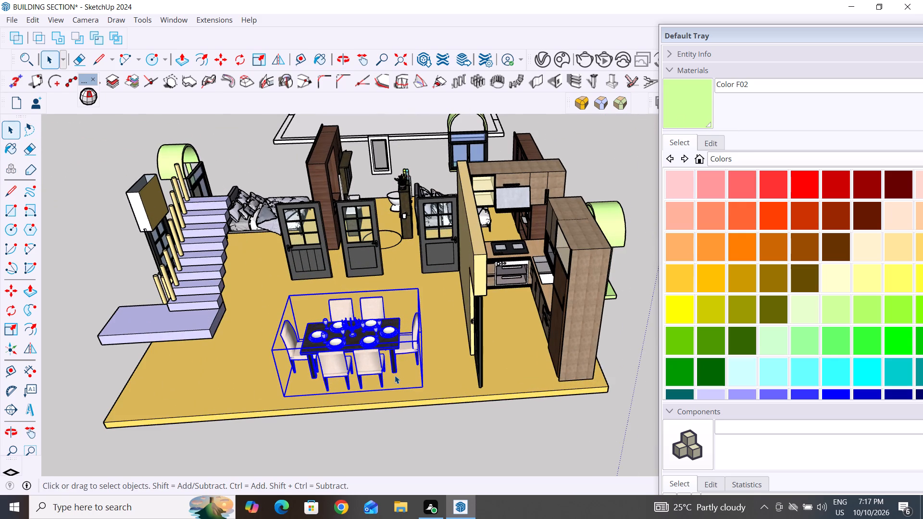
key("s")
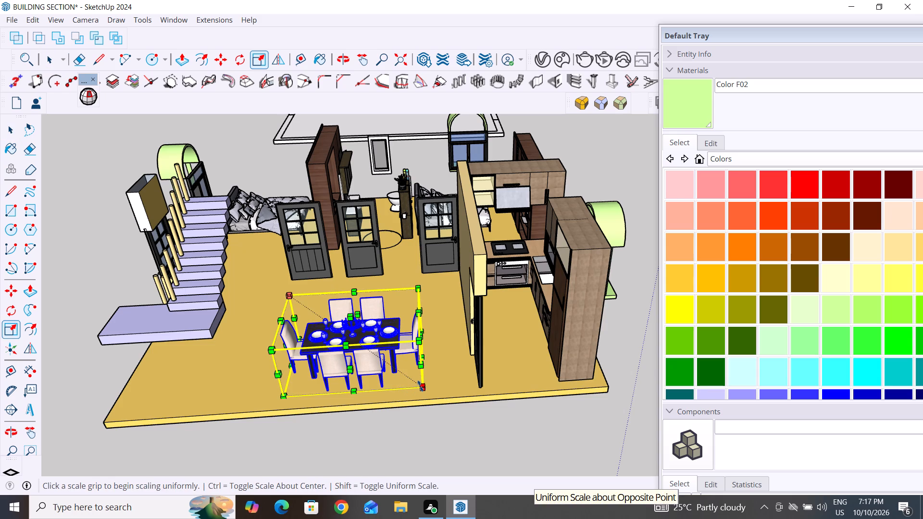
left_click(424, 388)
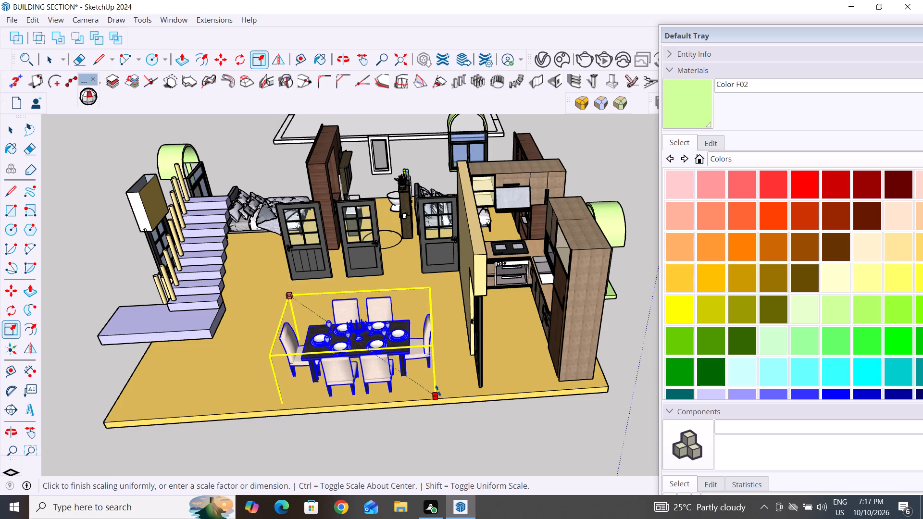
left_click(438, 391)
left_click(13, 133)
left_click(343, 401)
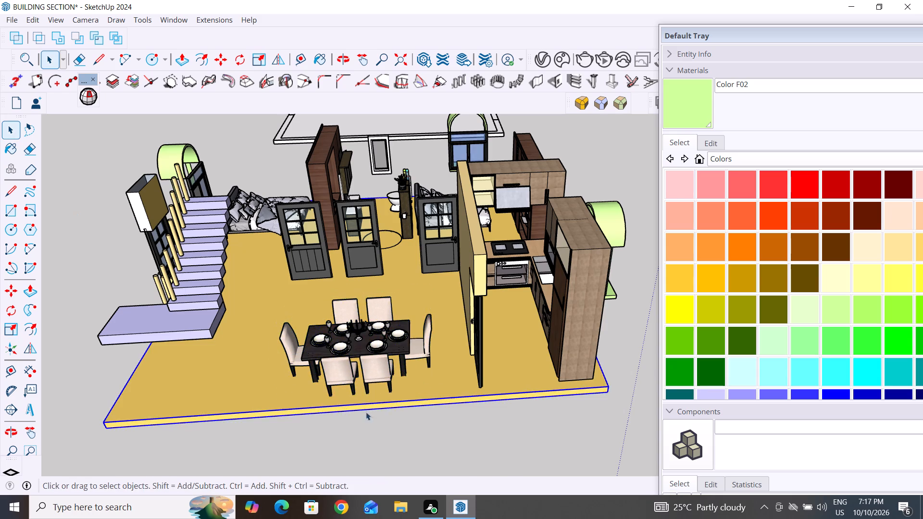
Move the dining table and chairs set by its bottom front corner so it sits on the floor slab at the front edge.
middle_click_drag(446, 454, 457, 358)
left_click(369, 293)
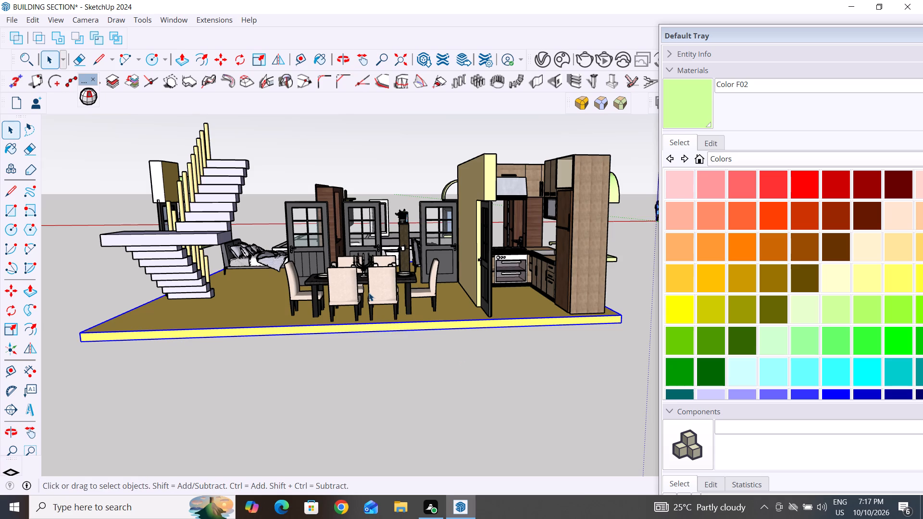
scroll(395, 334, "up", 5)
key("m")
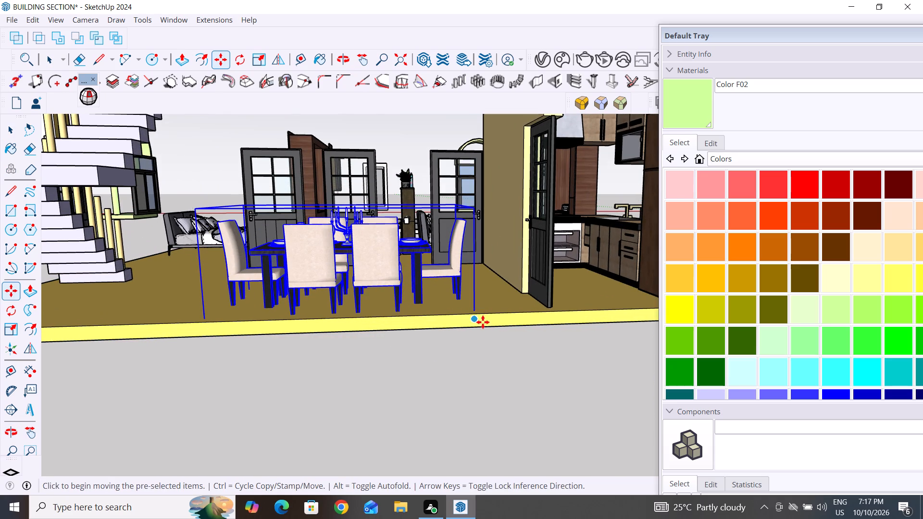
left_click(475, 321)
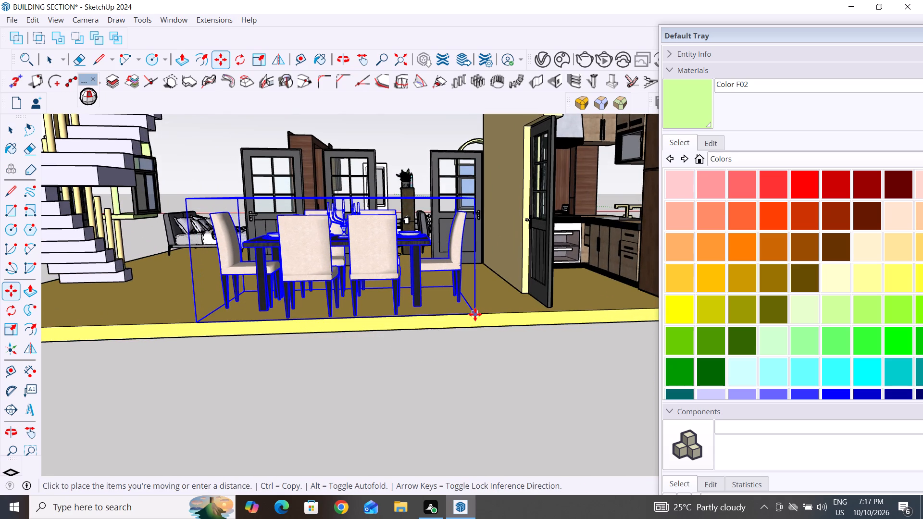
left_click(475, 314)
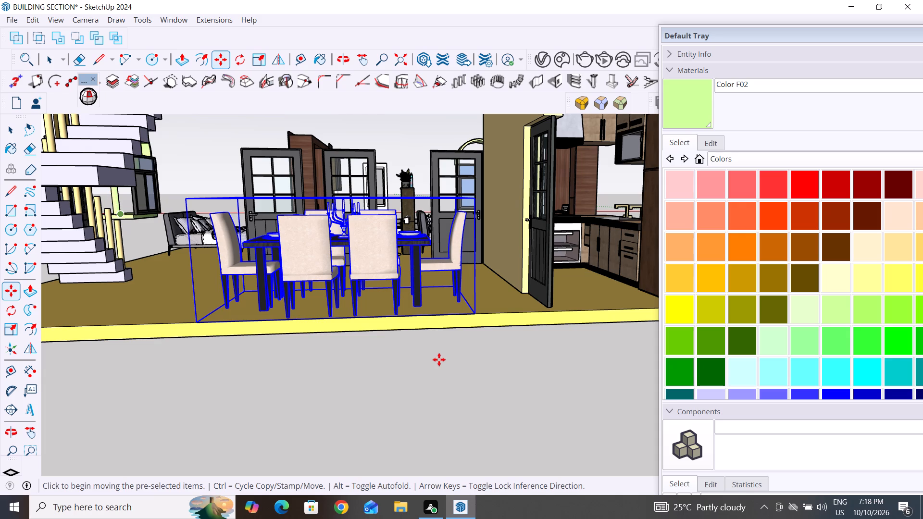
scroll(458, 306, "down", 6)
scroll(399, 438, "down", 4)
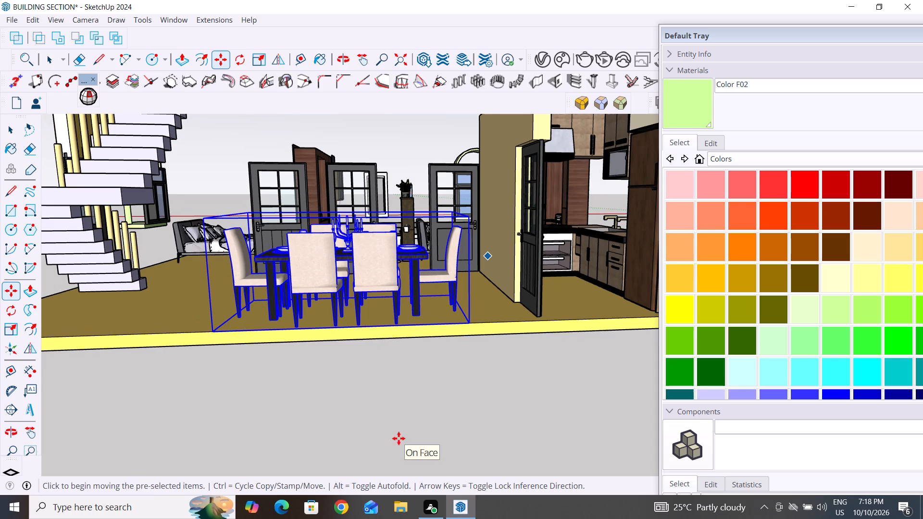
left_click(9, 131)
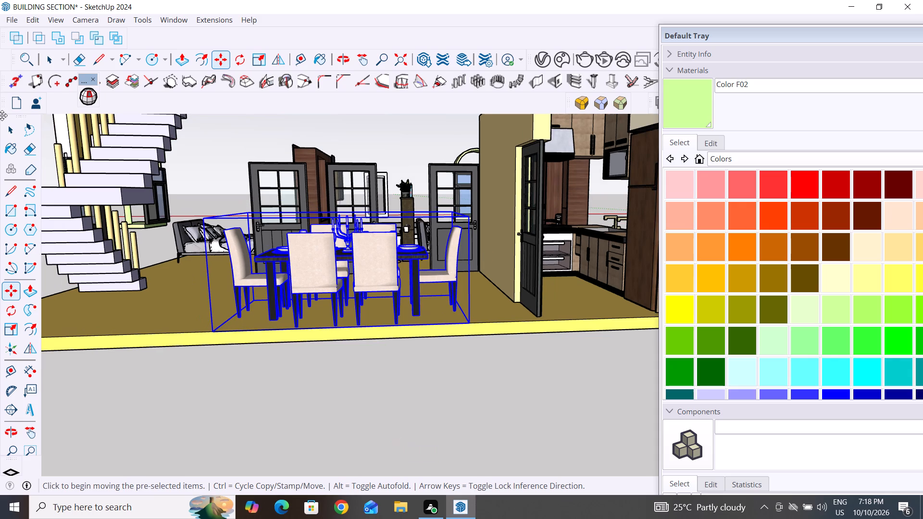
Move the dining set slightly inward across the floor, away from the slab's front edge, by its bottom corner nearest the kitchen door.
scroll(415, 440, "down", 5)
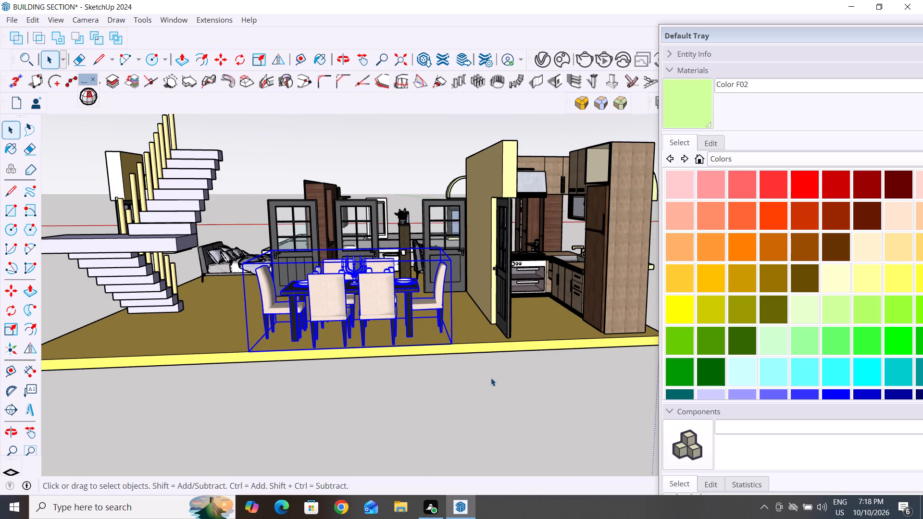
scroll(450, 356, "down", 3)
middle_click_drag(474, 337, 450, 356)
middle_click_drag(450, 356, 439, 426)
scroll(416, 338, "up", 2)
scroll(460, 214, "down", 3)
scroll(423, 298, "down", 3)
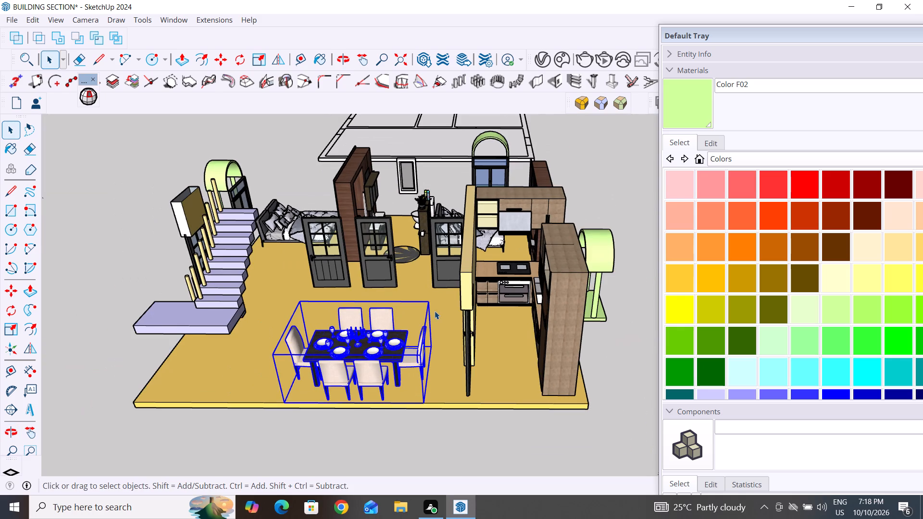
scroll(395, 325, "down", 4)
middle_click_drag(533, 360, 386, 393)
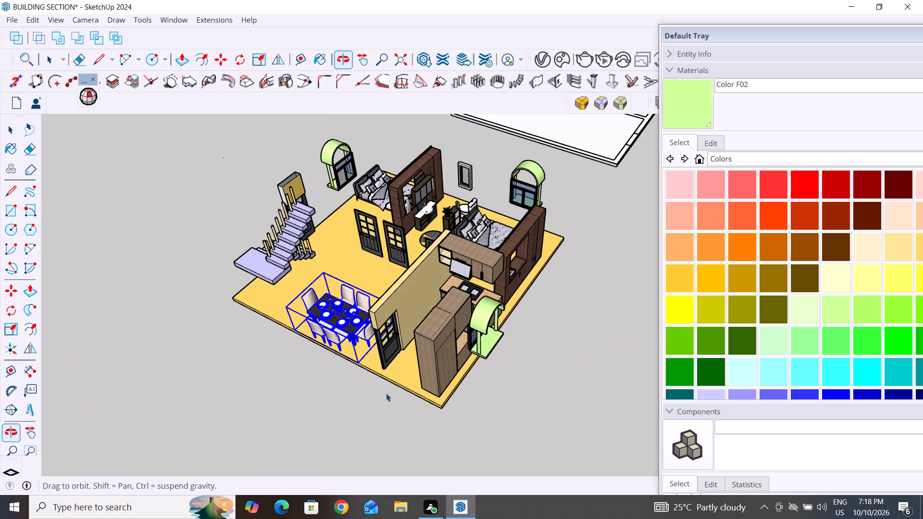
middle_click_drag(386, 393, 424, 429)
scroll(383, 388, "up", 4)
scroll(354, 339, "up", 4)
middle_click_drag(362, 339, 382, 339)
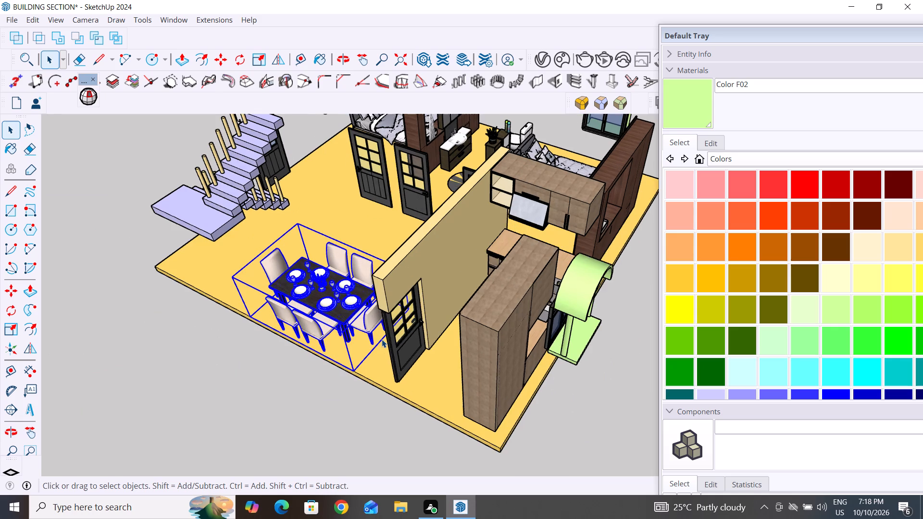
middle_click_drag(382, 339, 425, 348)
scroll(415, 331, "up", 5)
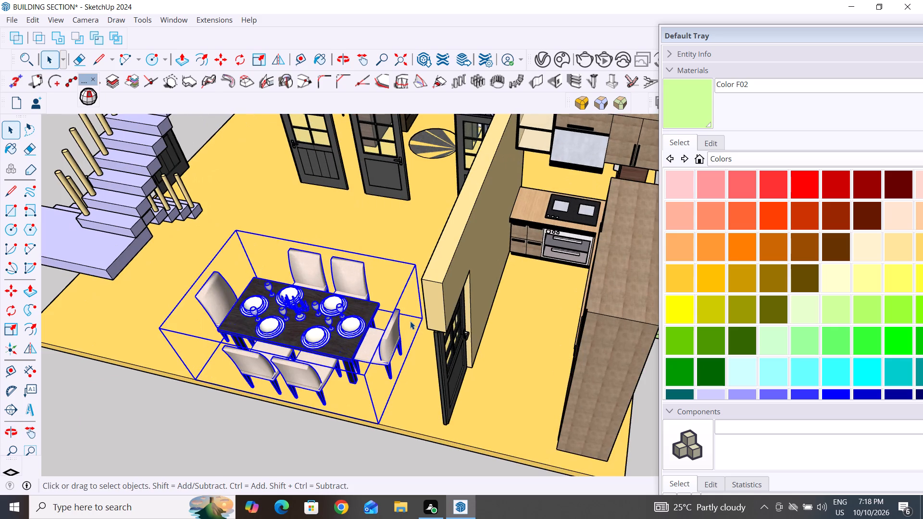
scroll(410, 321, "up", 3)
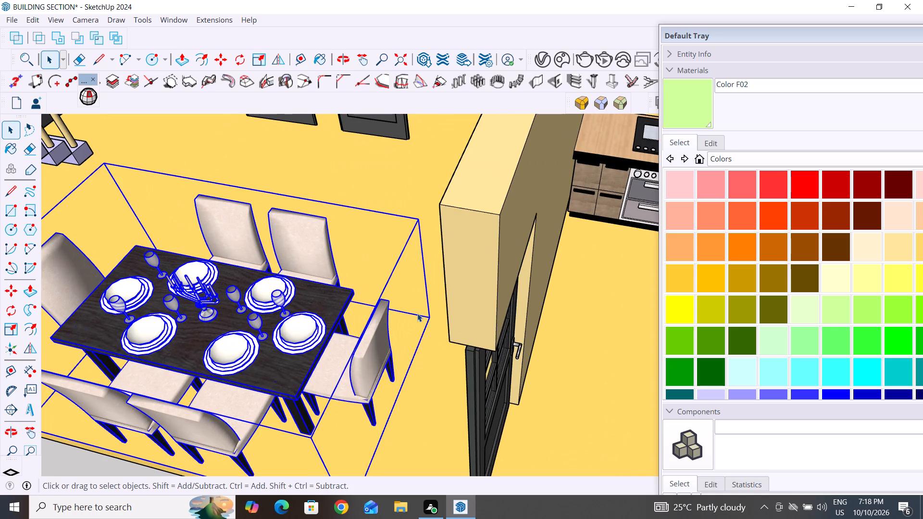
key("m")
left_click(429, 318)
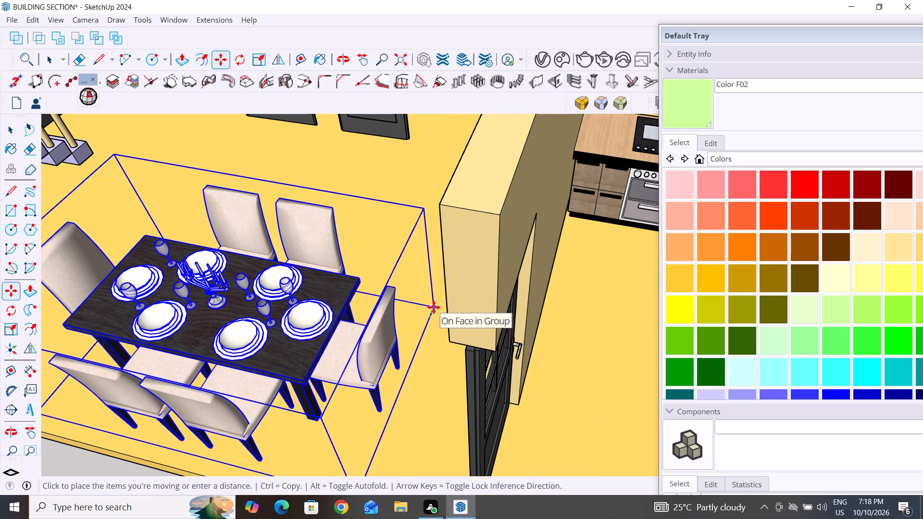
left_click(434, 307)
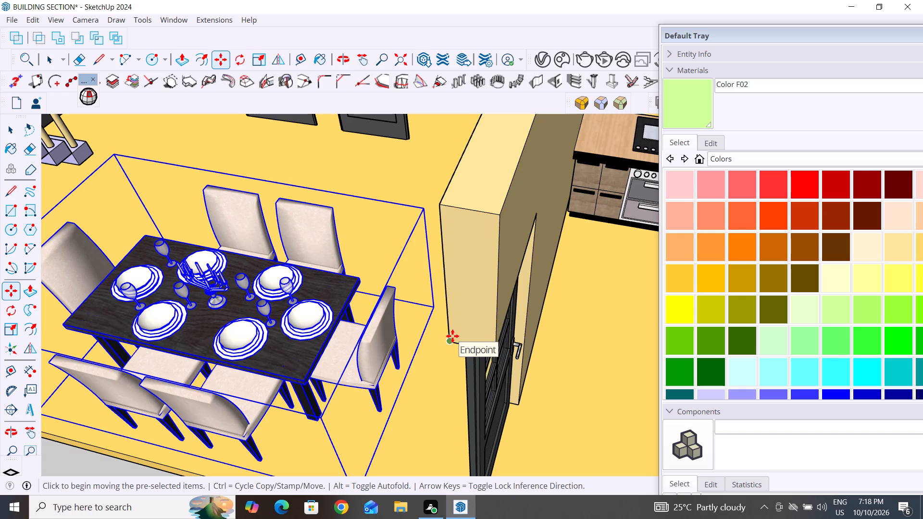
scroll(396, 318, "down", 19)
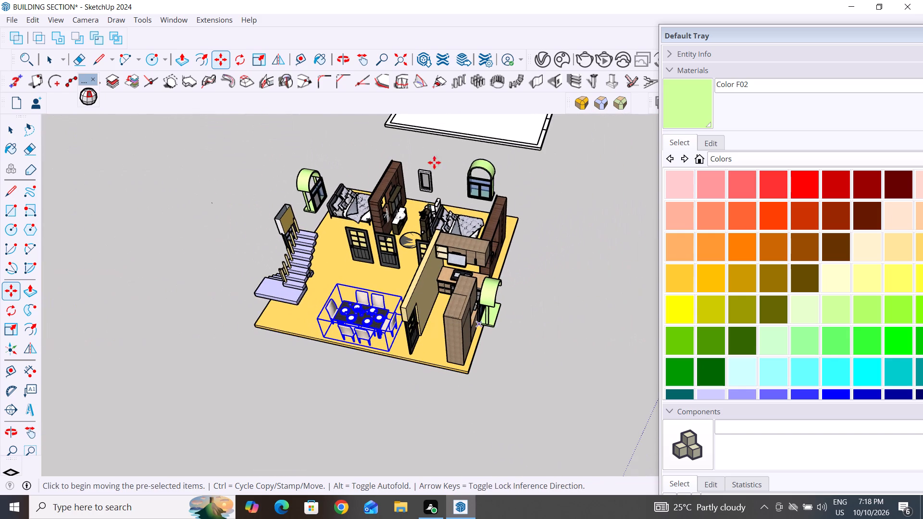
left_click(11, 129)
left_click(146, 218)
Examine the open interior from several sides, checking the dining set, staircase, doors and window porches.
middle_click_drag(293, 395, 500, 325)
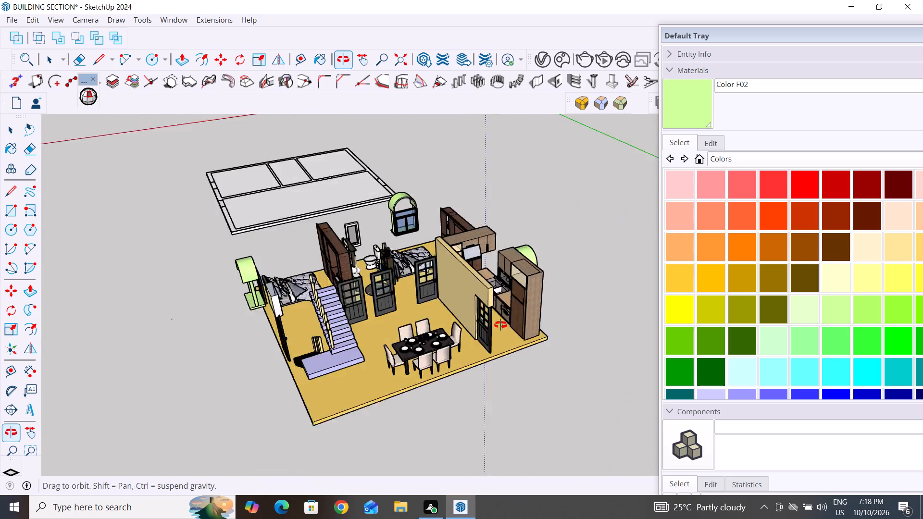
middle_click_drag(500, 325, 505, 282)
scroll(451, 353, "up", 5)
scroll(433, 392, "down", 4)
middle_click_drag(442, 385, 444, 353)
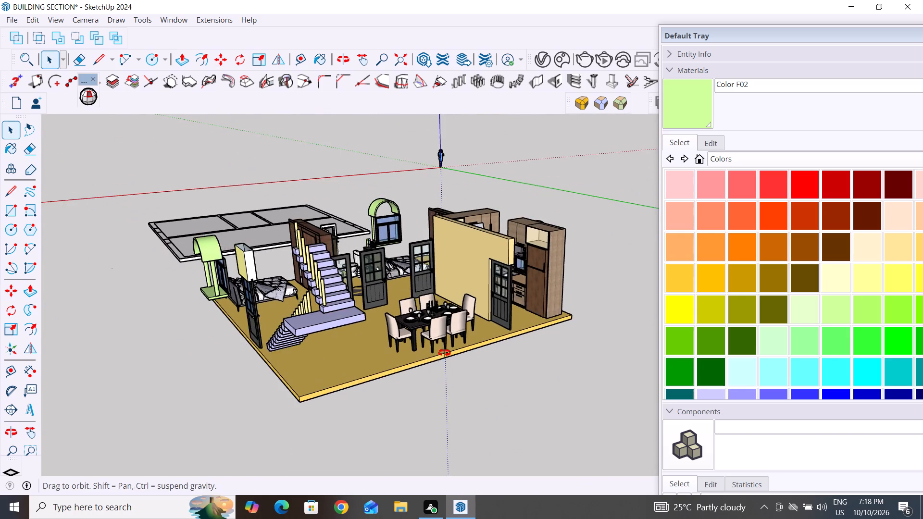
middle_click_drag(444, 353, 217, 424)
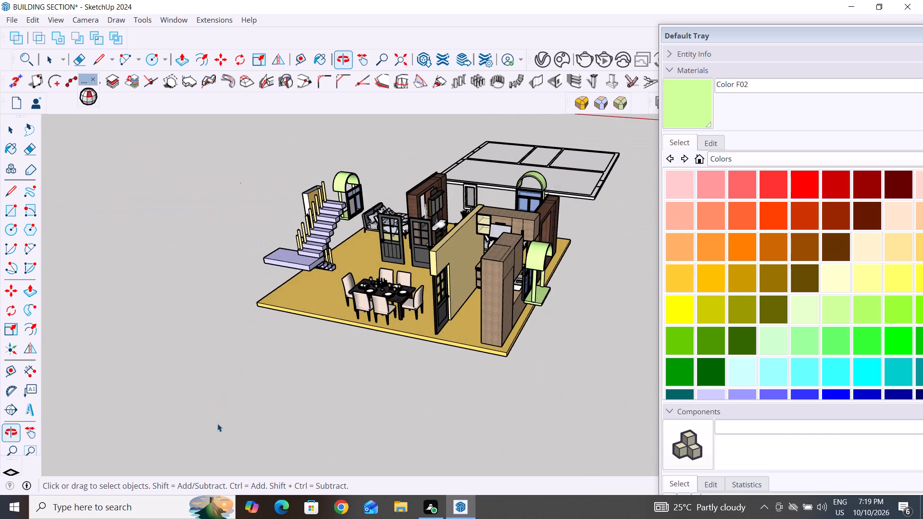
left_click(474, 350)
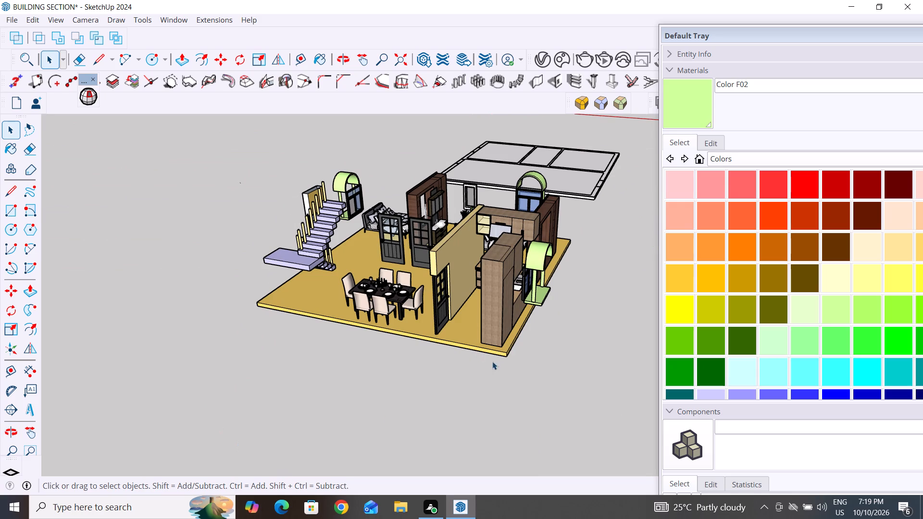
scroll(546, 381, "down", 3)
left_click(548, 380)
scroll(546, 360, "up", 3)
scroll(546, 360, "down", 4)
middle_click_drag(491, 397, 589, 400)
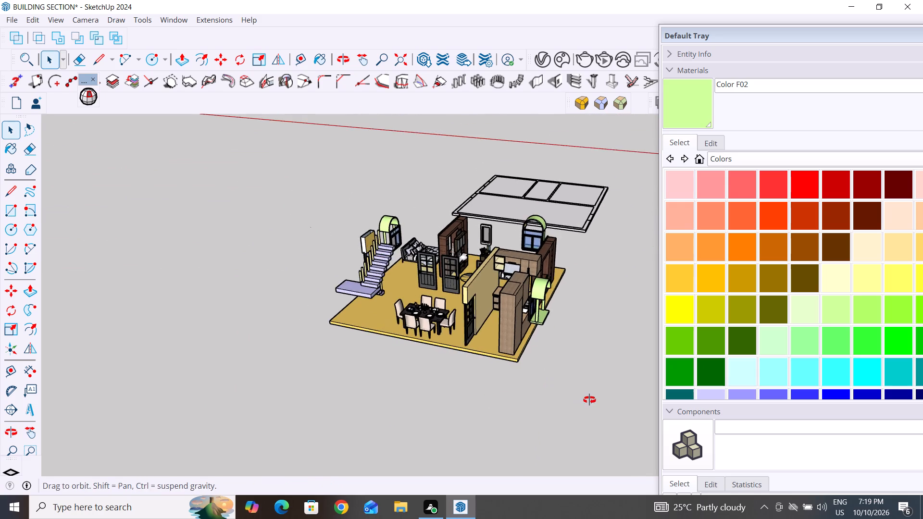
middle_click_drag(589, 400, 614, 418)
scroll(299, 431, "down", 4)
middle_click_drag(398, 428, 596, 406)
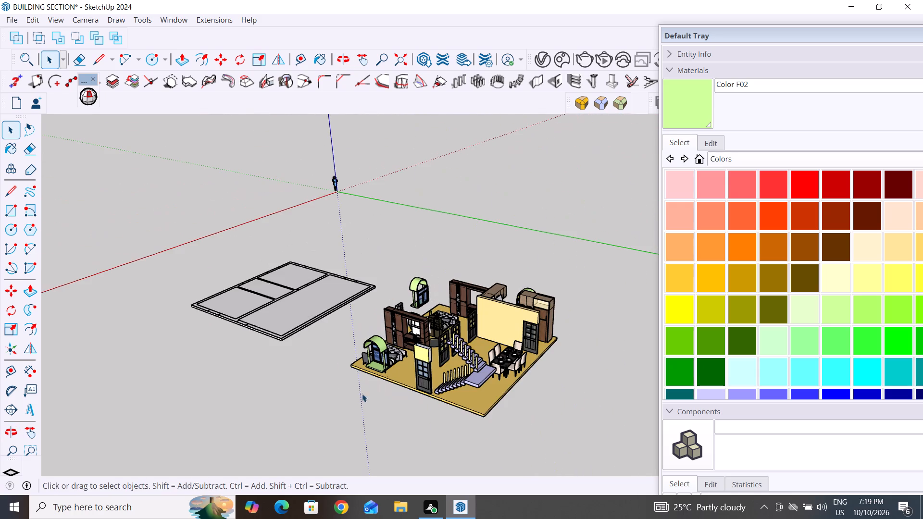
scroll(381, 357, "down", 5)
scroll(403, 418, "down", 3)
middle_click_drag(412, 412, 487, 407)
scroll(505, 413, "up", 7)
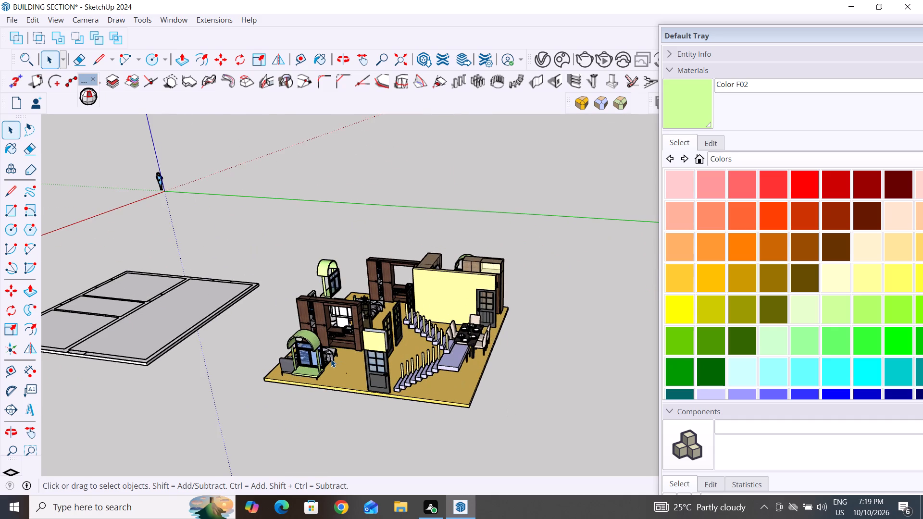
scroll(498, 333, "up", 3)
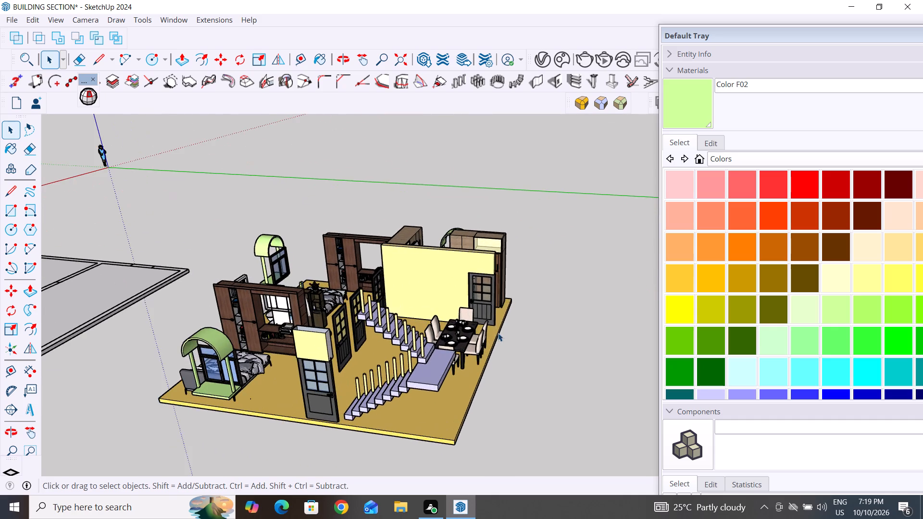
middle_click_drag(507, 338, 528, 356)
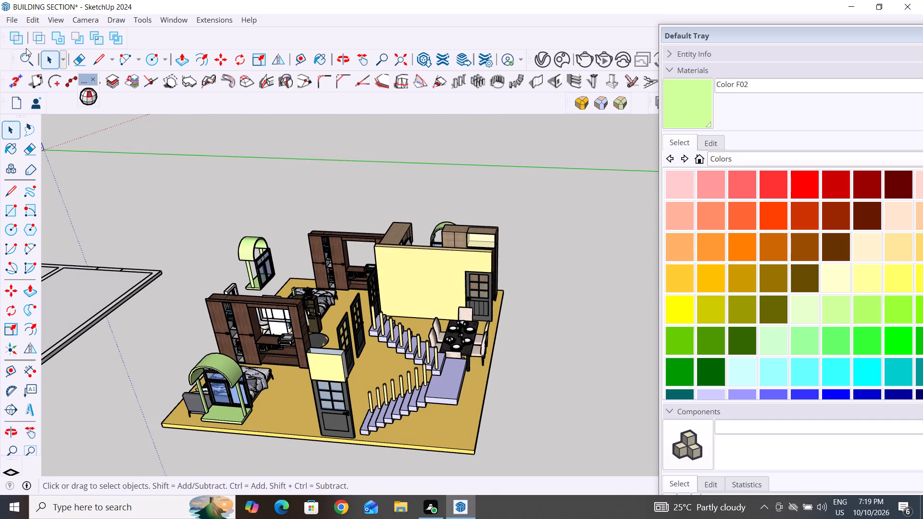
Unhide all hidden parts of the house, including the outer walls and roof slab.
left_click(36, 17)
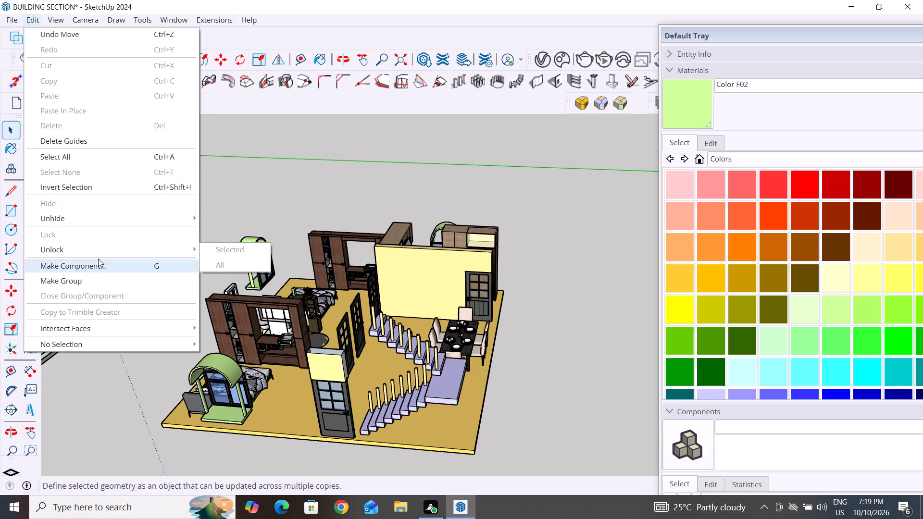
left_click(239, 247)
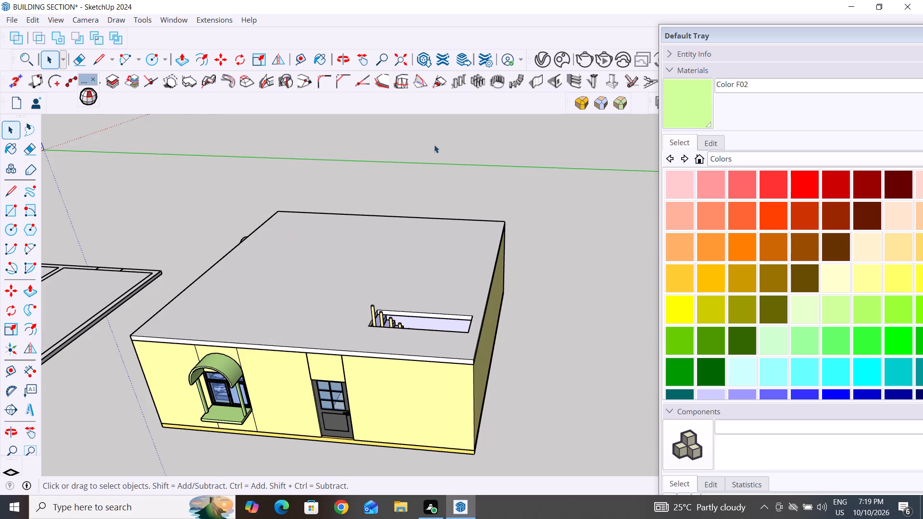
left_click(436, 142)
Examine the enclosed house from several sides, including the staircase opening in the roof slab and the front facade.
middle_click_drag(517, 336, 177, 372)
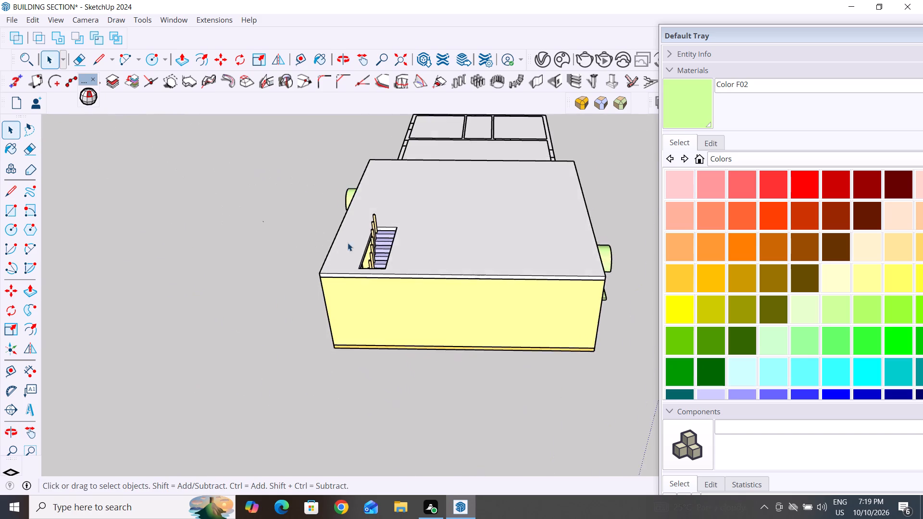
scroll(372, 209, "up", 14)
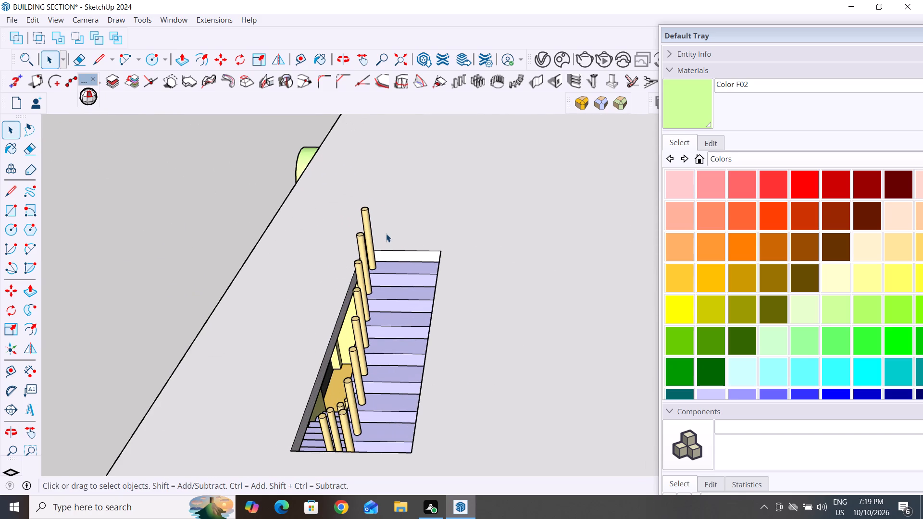
scroll(386, 234, "down", 4)
middle_click_drag(386, 234, 407, 233)
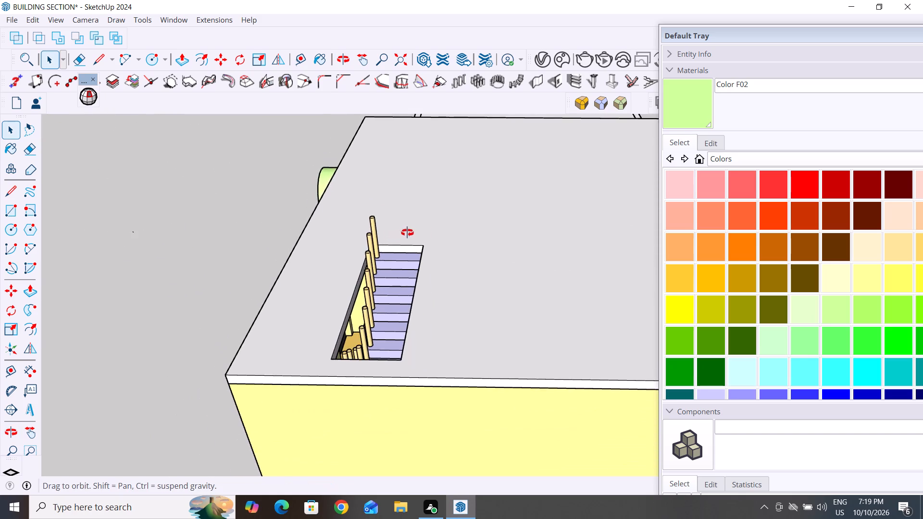
middle_click_drag(407, 233, 463, 233)
scroll(348, 238, "down", 9)
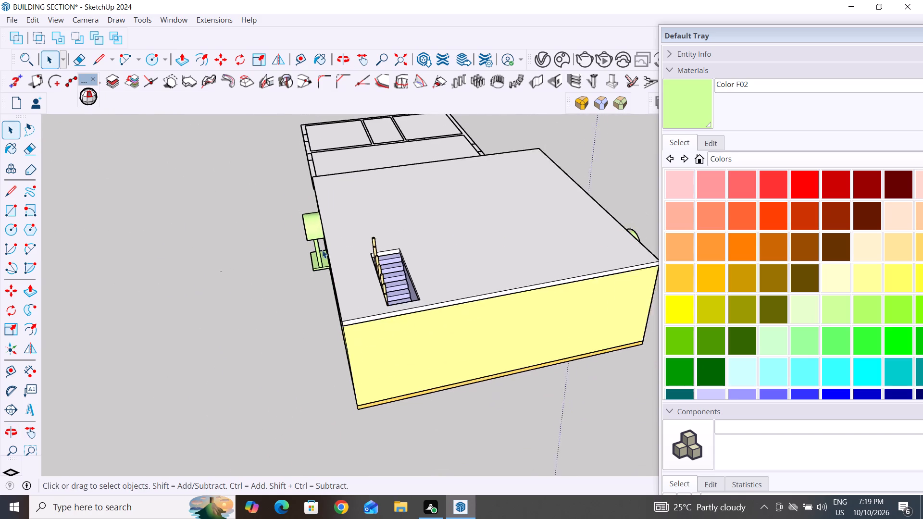
scroll(322, 250, "down", 2)
middle_click_drag(250, 339, 551, 323)
scroll(277, 313, "down", 5)
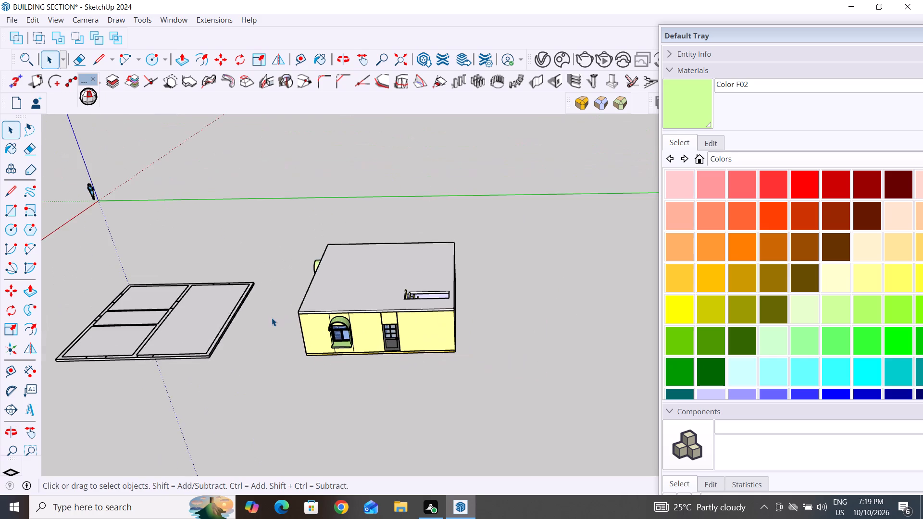
middle_click_drag(444, 384, 460, 371)
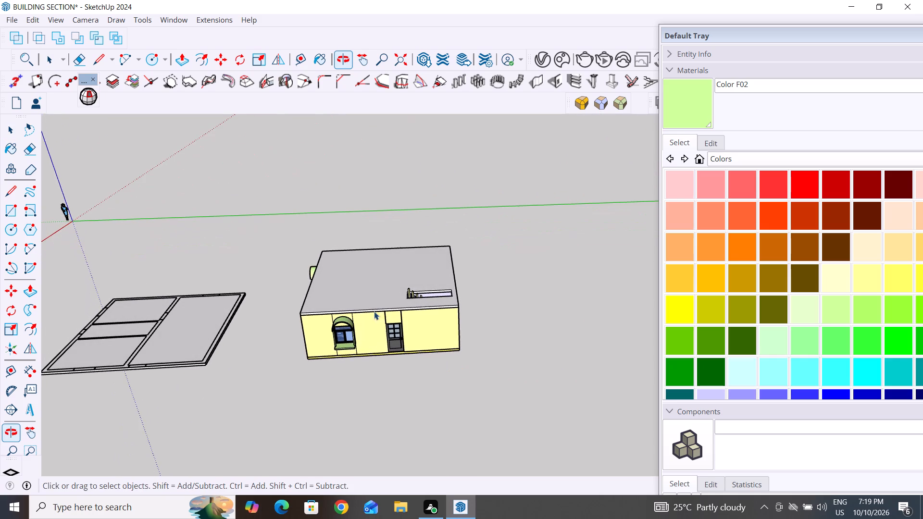
Paint the roof slab light green with the material Color F02 from the Colors collection.
left_click(363, 291)
scroll(698, 338, "down", 2)
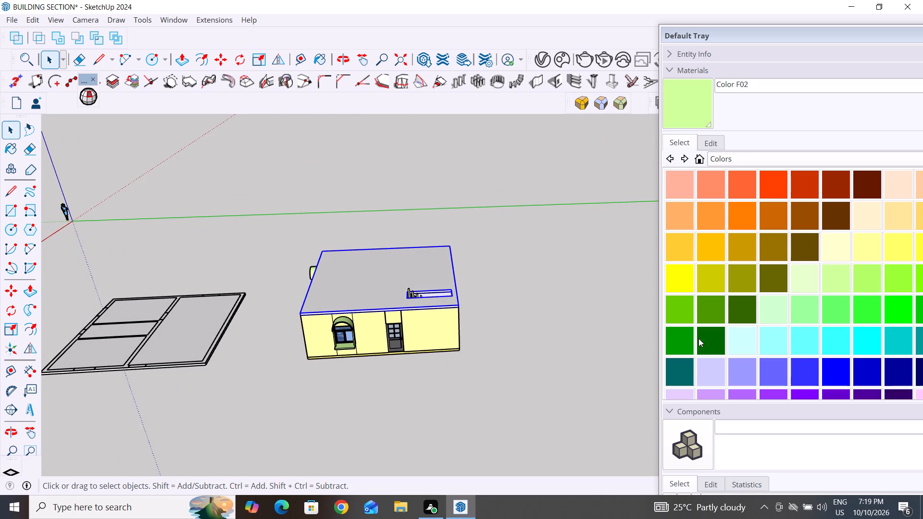
scroll(698, 338, "down", 6)
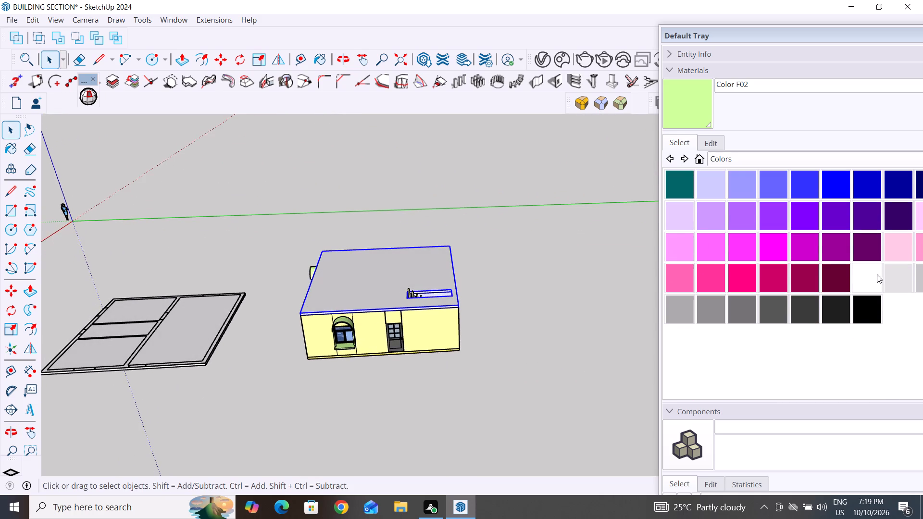
left_click_drag(830, 28, 757, 36)
scroll(836, 241, "up", 5)
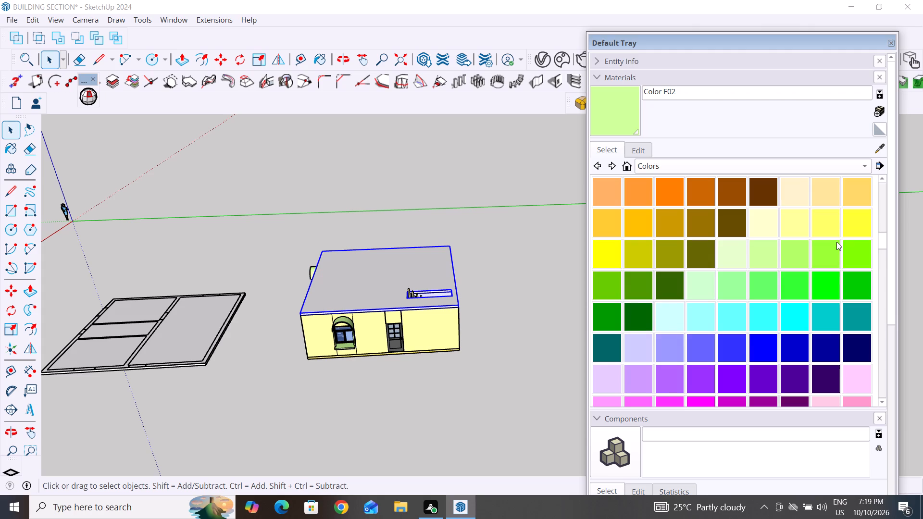
scroll(836, 242, "up", 3)
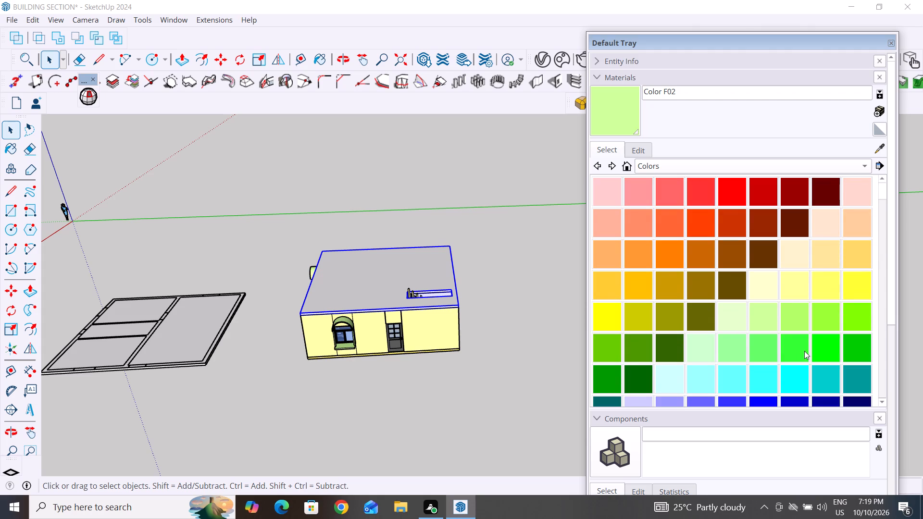
left_click(793, 318)
left_click(386, 291)
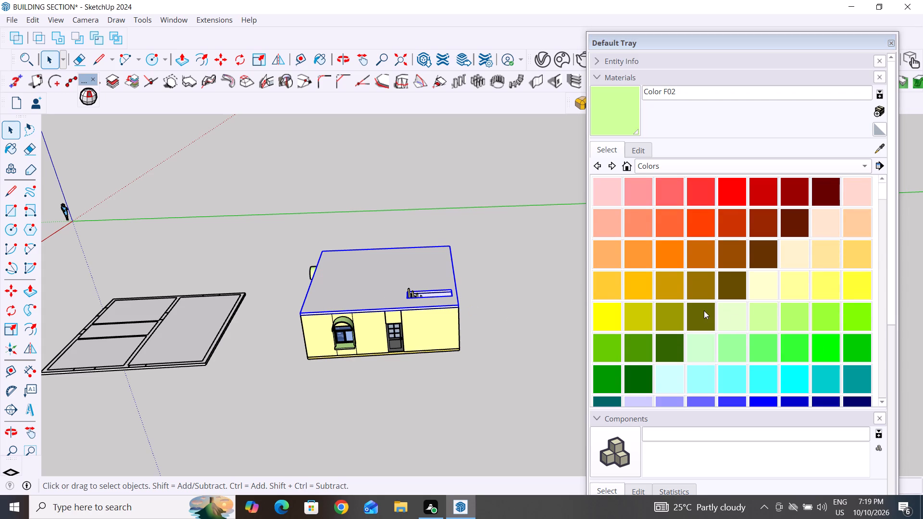
left_click(769, 316)
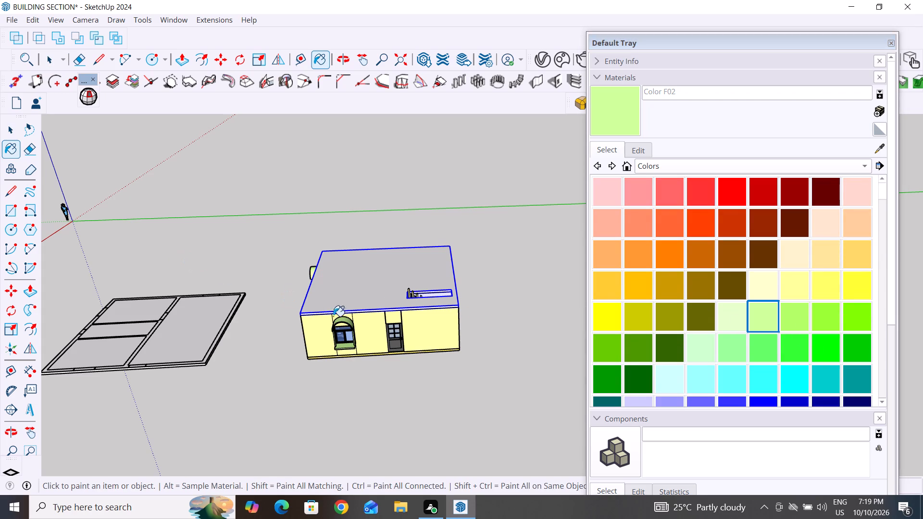
left_click(362, 304)
scroll(403, 383, "up", 4)
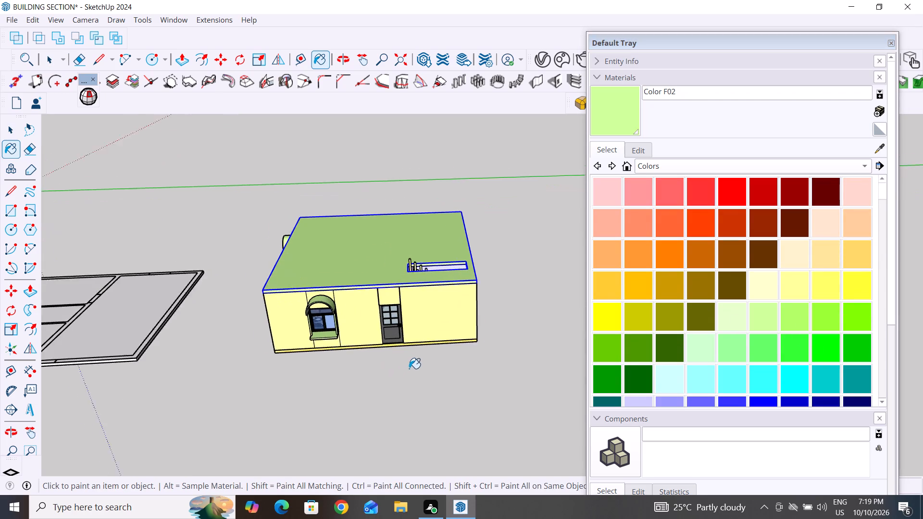
scroll(416, 342, "up", 4)
middle_click_drag(430, 292, 432, 196)
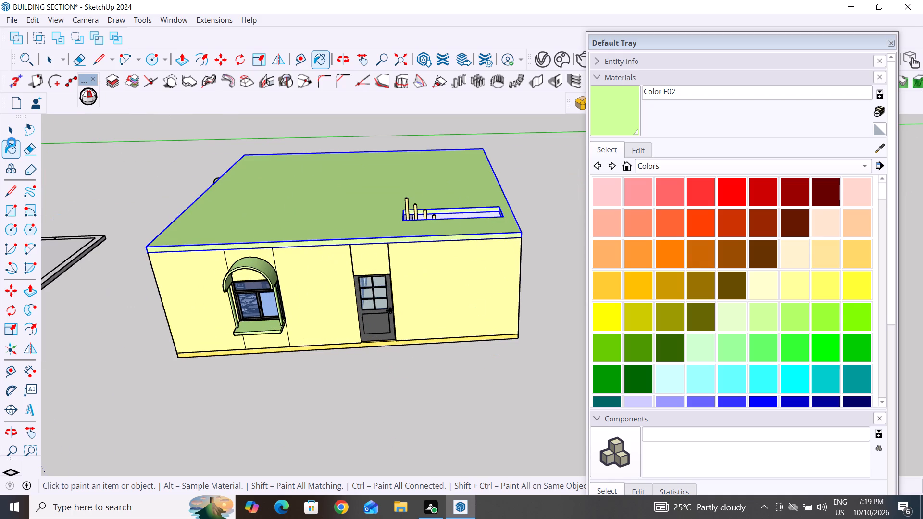
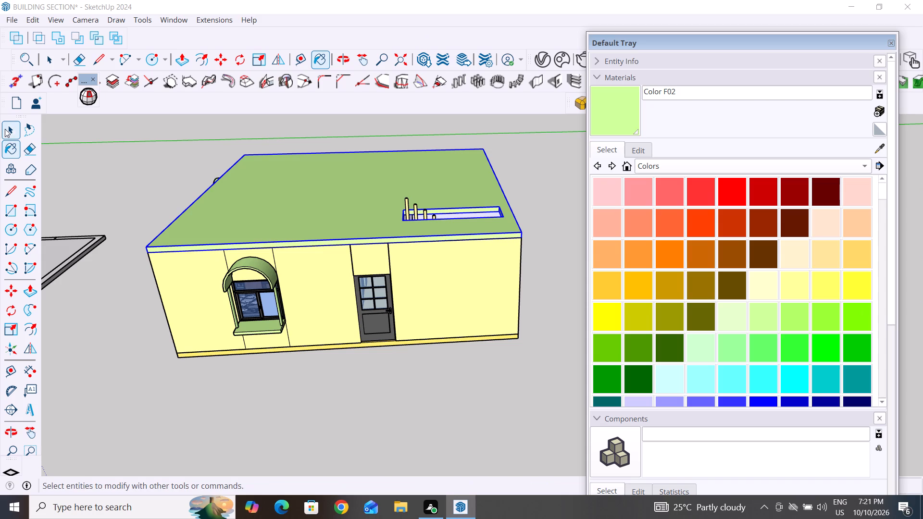
Leave the paint tool and clear the selection of the roof slab.
left_click(16, 135)
left_click(131, 202)
Examine the painted building's front wall, arched window, door and side walls from several angles.
scroll(290, 333, "down", 4)
middle_click_drag(393, 352, 402, 304)
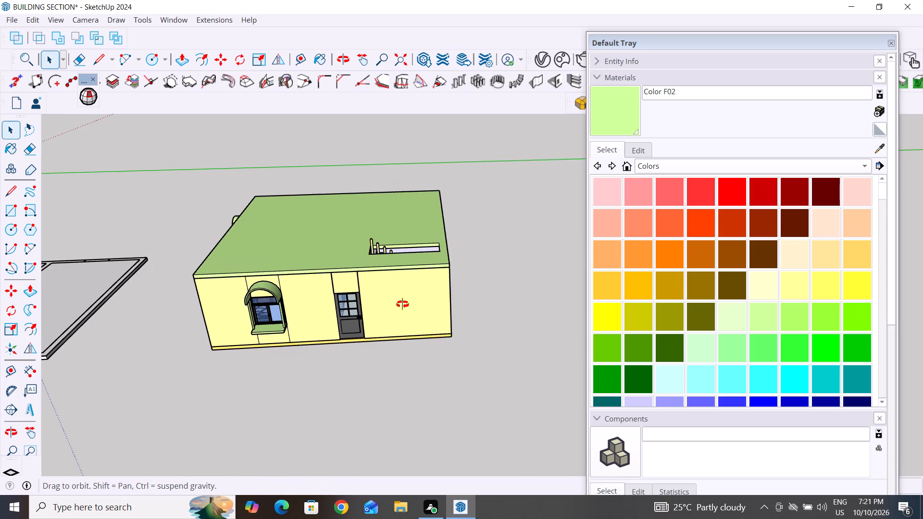
middle_click_drag(402, 304, 478, 383)
scroll(277, 427, "up", 3)
scroll(218, 275, "down", 4)
middle_click_drag(344, 338, 413, 295)
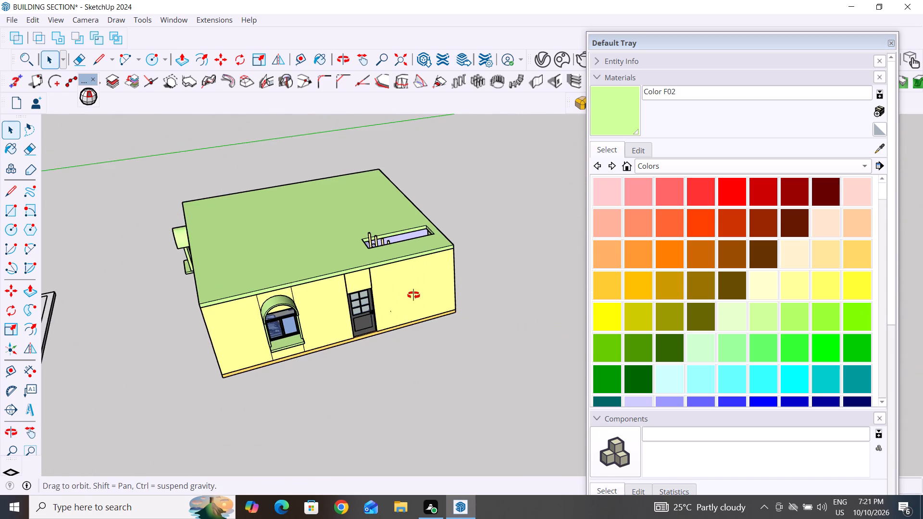
middle_click_drag(413, 295, 371, 282)
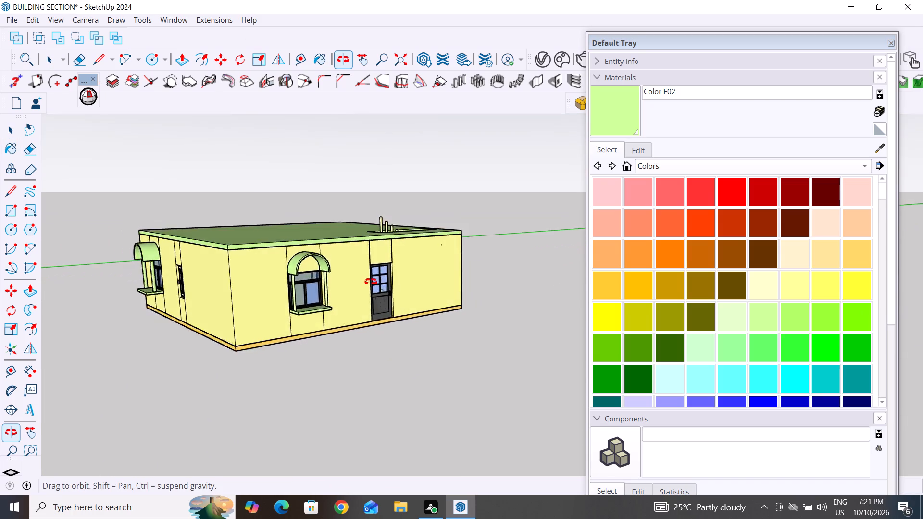
middle_click_drag(371, 282, 352, 300)
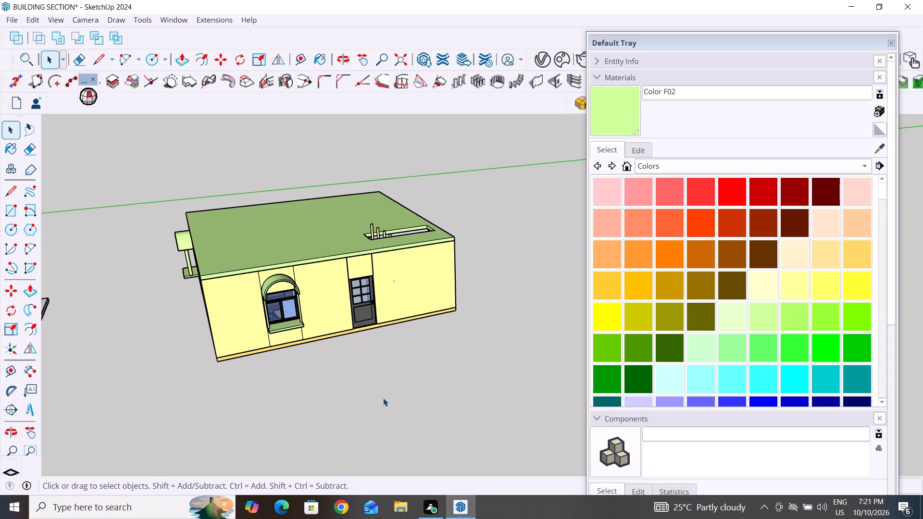
scroll(392, 349, "down", 4)
middle_click_drag(516, 326, 485, 344)
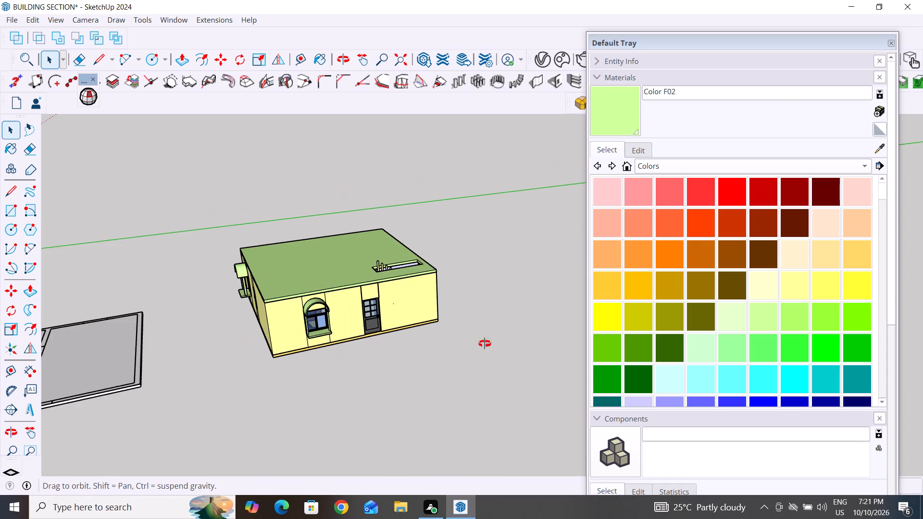
middle_click_drag(485, 344, 460, 272)
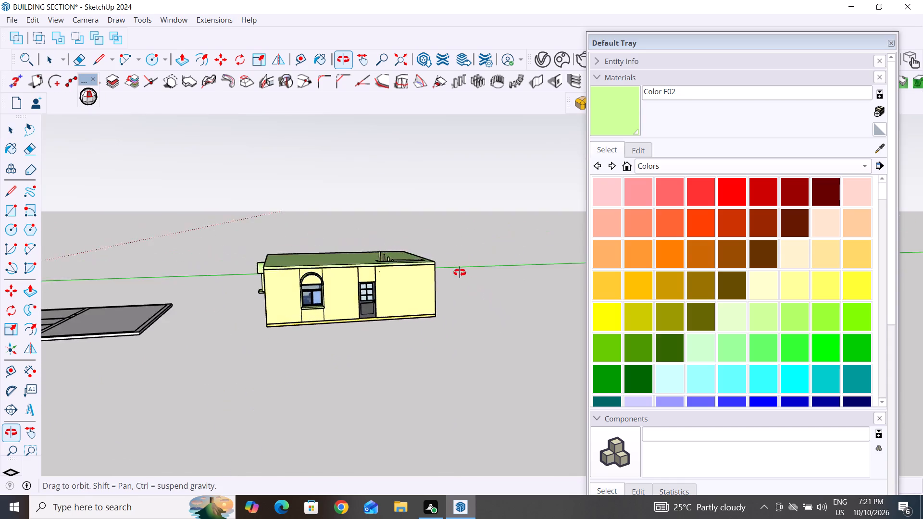
middle_click_drag(460, 272, 435, 256)
scroll(523, 258, "up", 1)
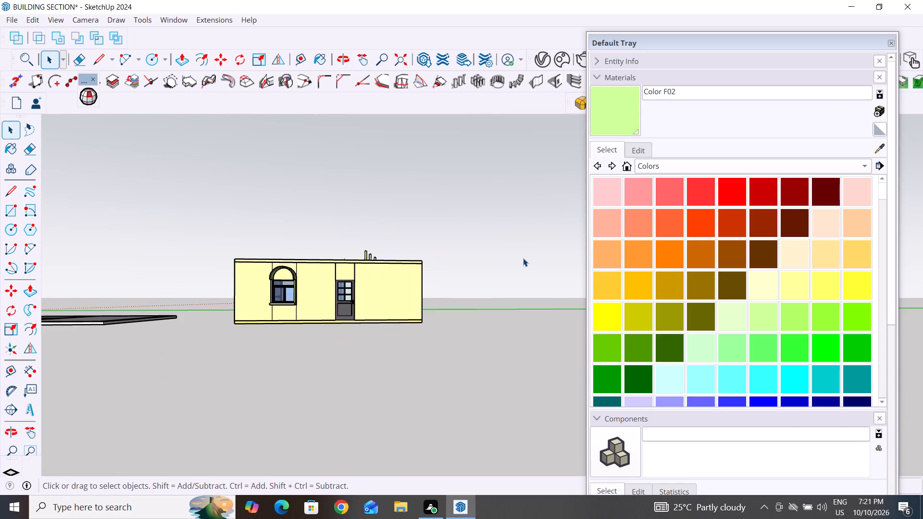
scroll(523, 258, "up", 1)
middle_click_drag(527, 264, 500, 265)
scroll(488, 256, "up", 1)
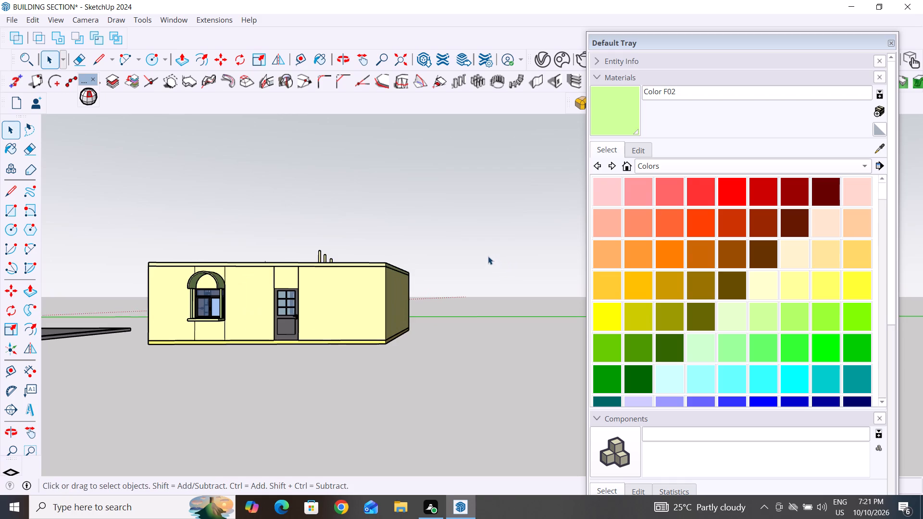
scroll(57, 355, "up", 2)
scroll(112, 293, "up", 1)
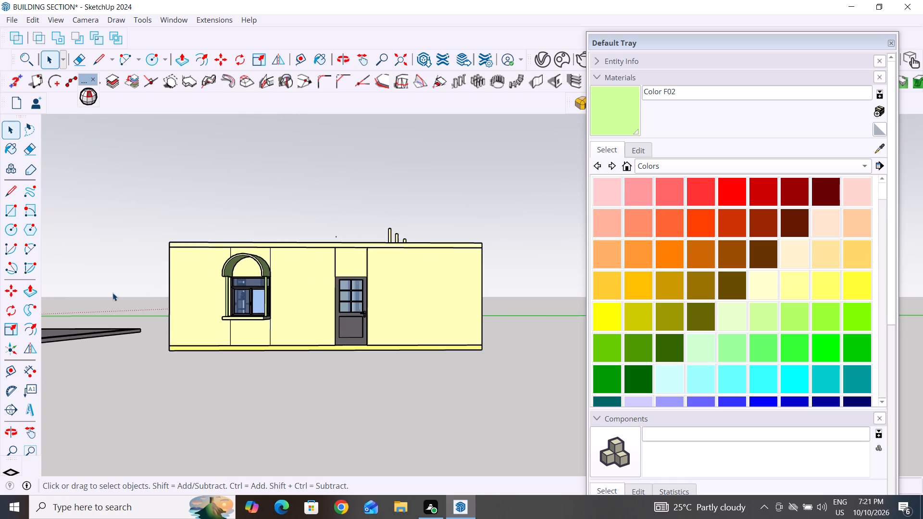
scroll(112, 293, "up", 1)
scroll(490, 195, "up", 1)
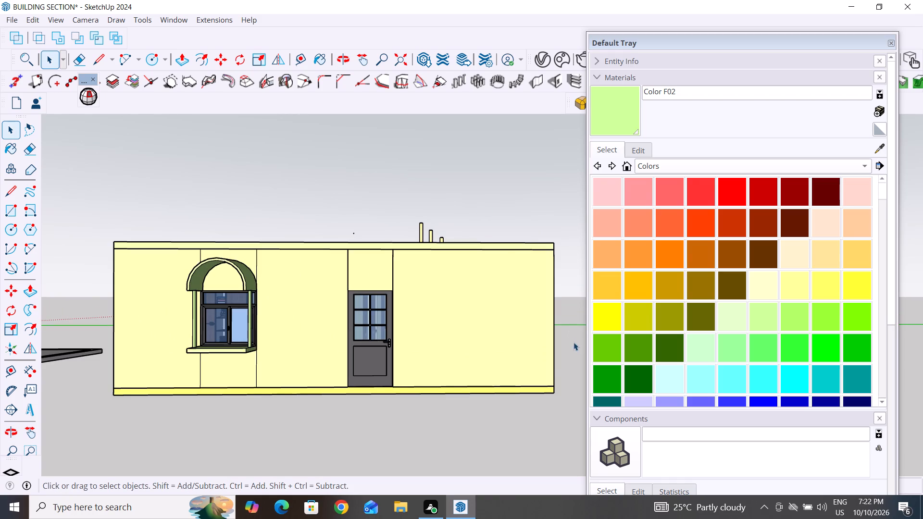
scroll(498, 375, "down", 2)
scroll(572, 375, "up", 1)
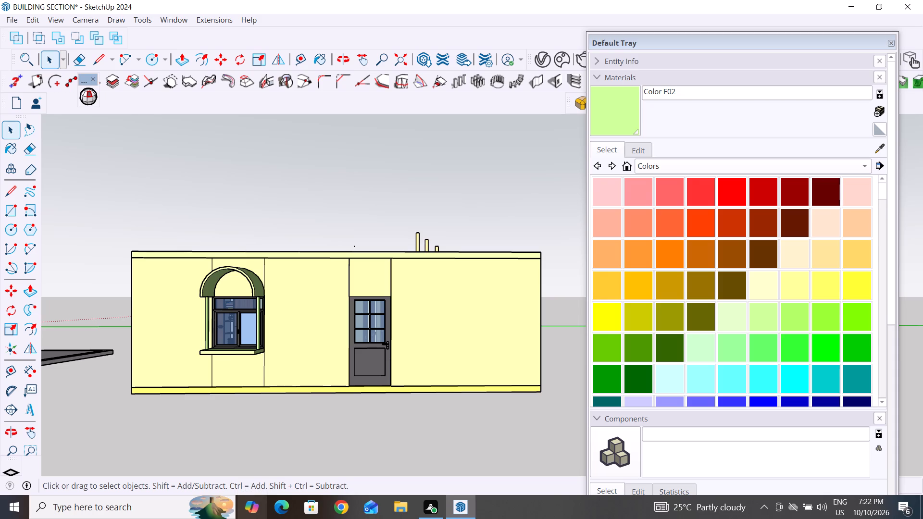
scroll(205, 317, "down", 3)
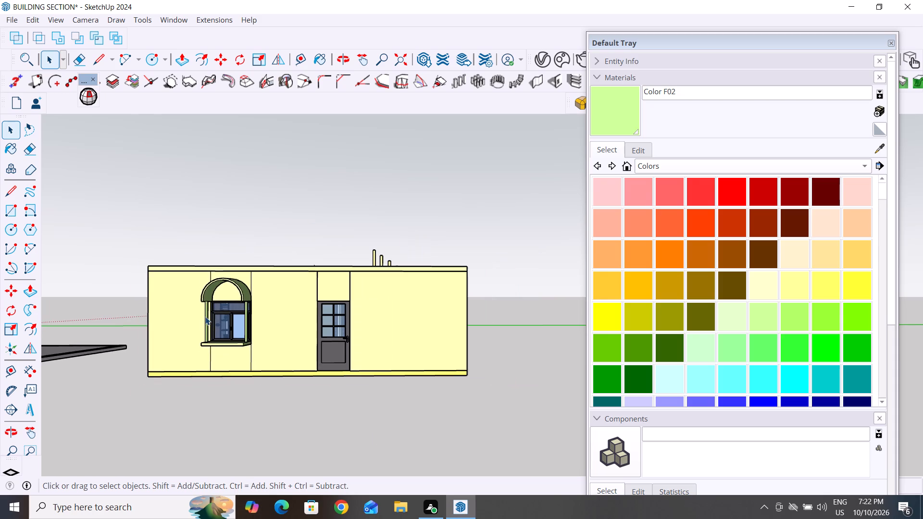
Examine the green roof slab, its stair opening and the building's front and side walls from above and eye level.
middle_click_drag(242, 366, 249, 411)
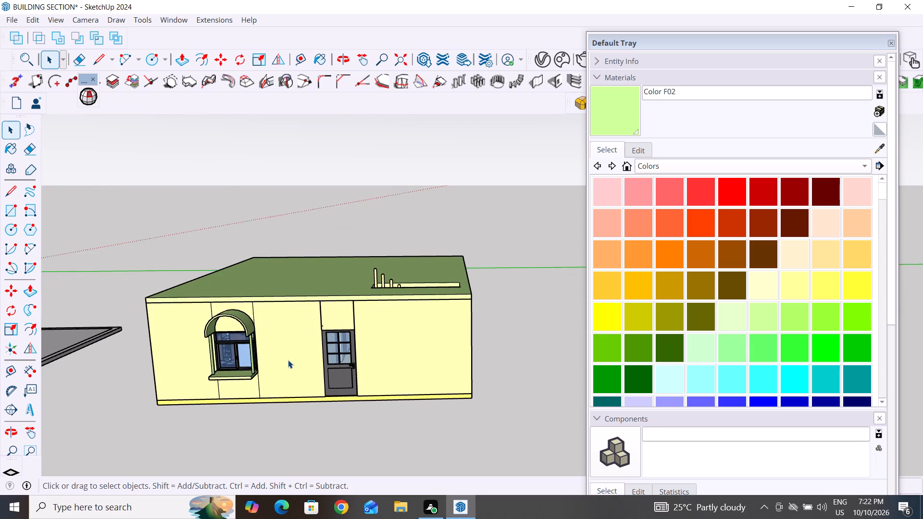
middle_click_drag(436, 337, 389, 359)
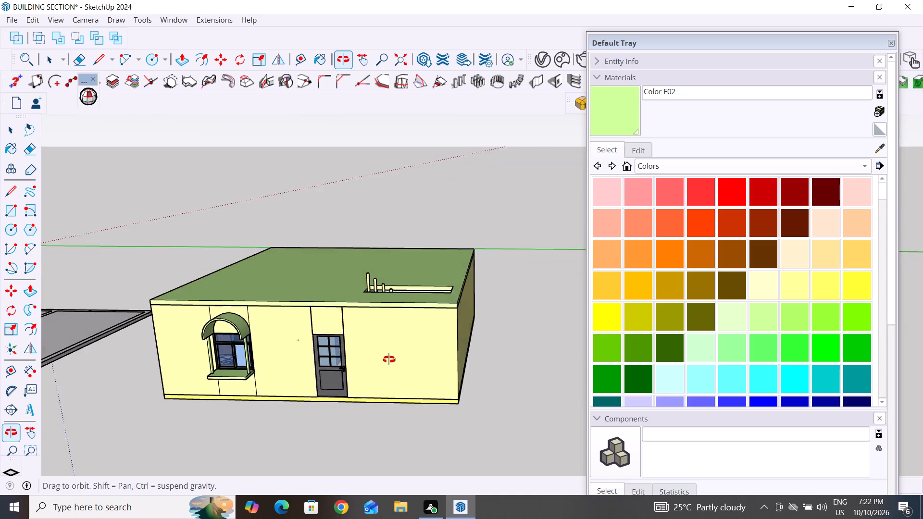
middle_click_drag(389, 359, 397, 449)
middle_click_drag(486, 300, 483, 353)
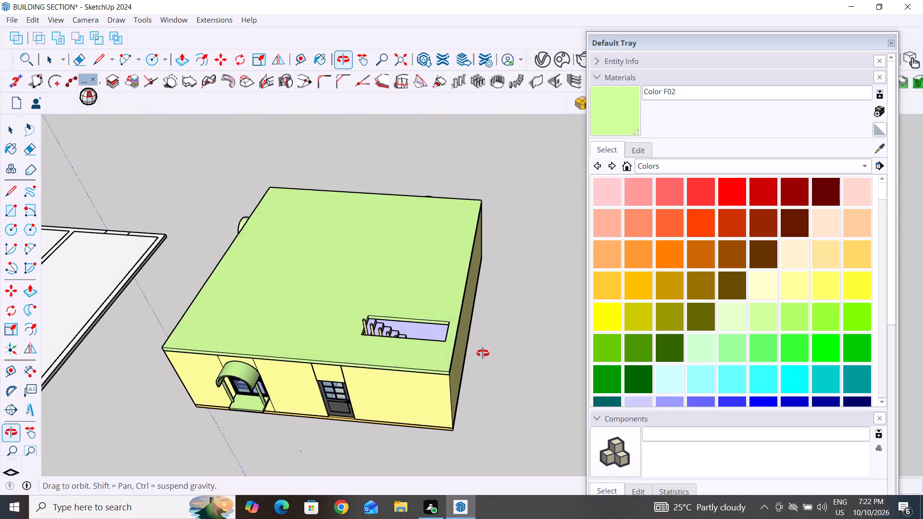
middle_click_drag(483, 353, 477, 377)
scroll(482, 322, "up", 1)
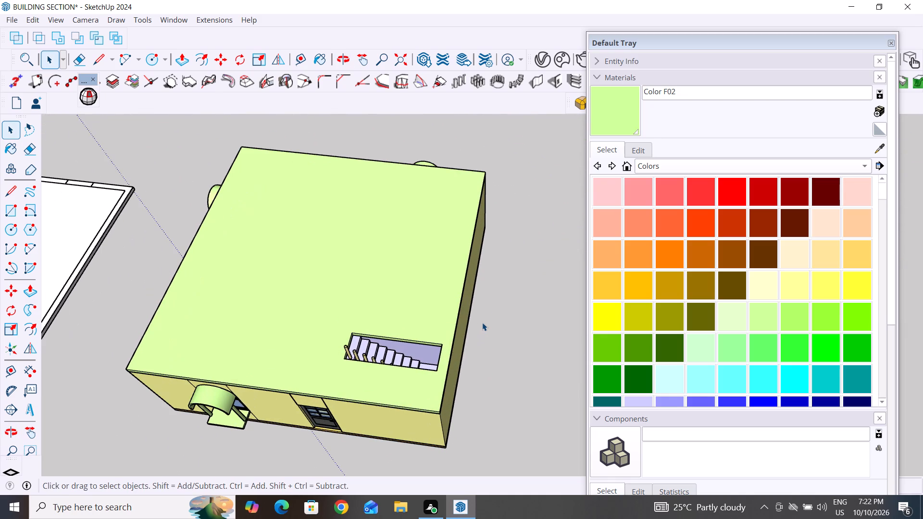
middle_click_drag(540, 257, 546, 318)
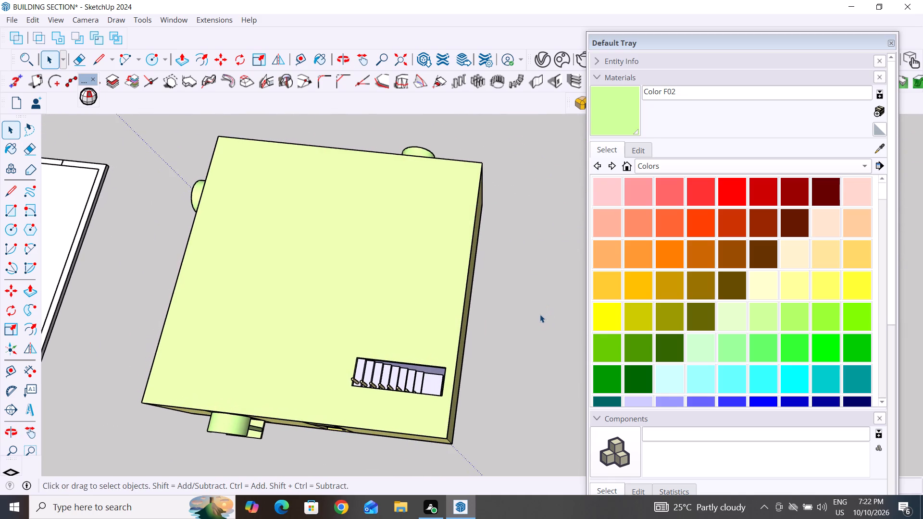
scroll(392, 302, "down", 3)
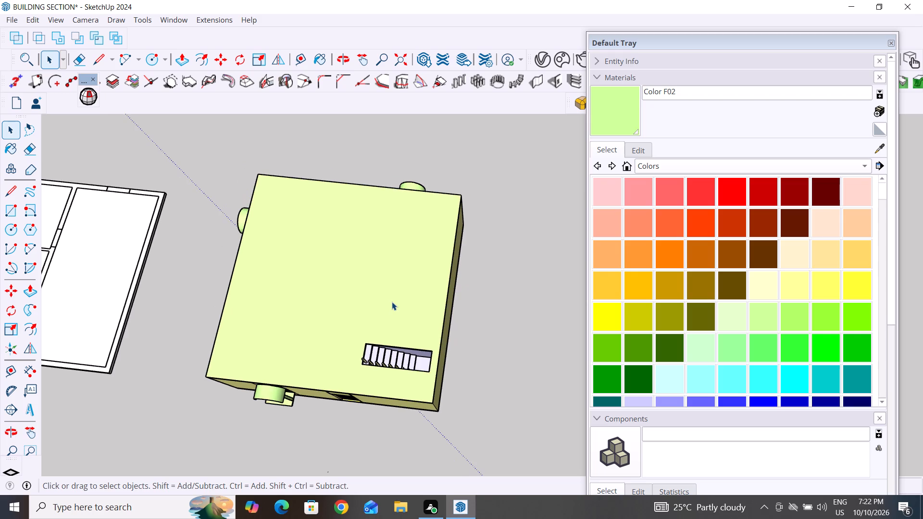
middle_click_drag(383, 388, 478, 121)
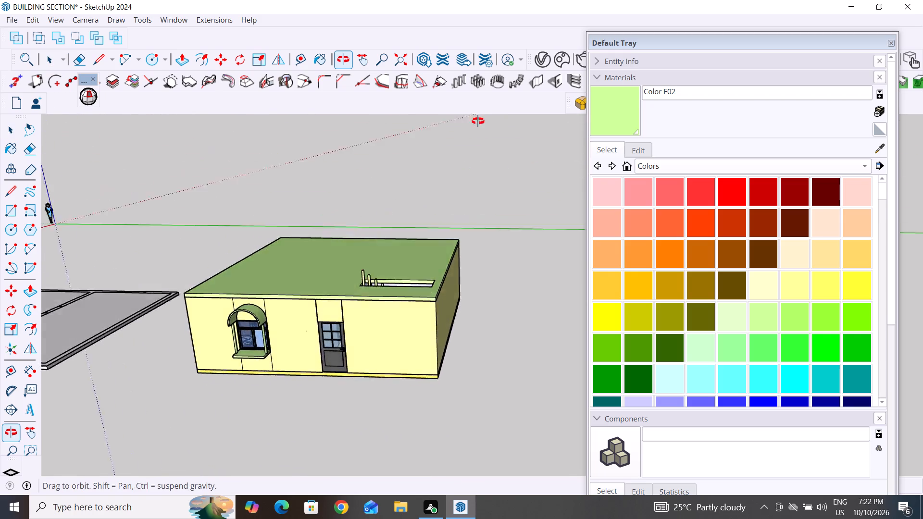
middle_click_drag(478, 121, 432, 126)
middle_click_drag(345, 373, 359, 333)
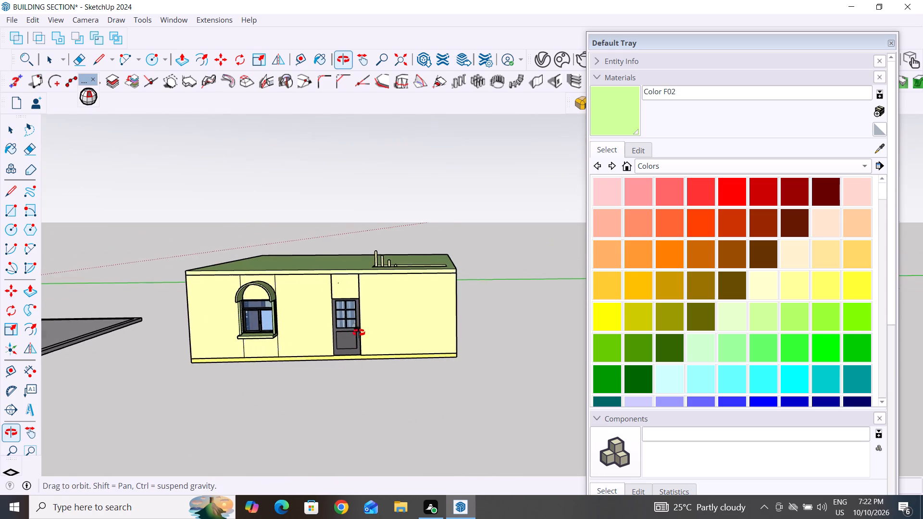
middle_click_drag(359, 333, 326, 385)
scroll(364, 412, "up", 1)
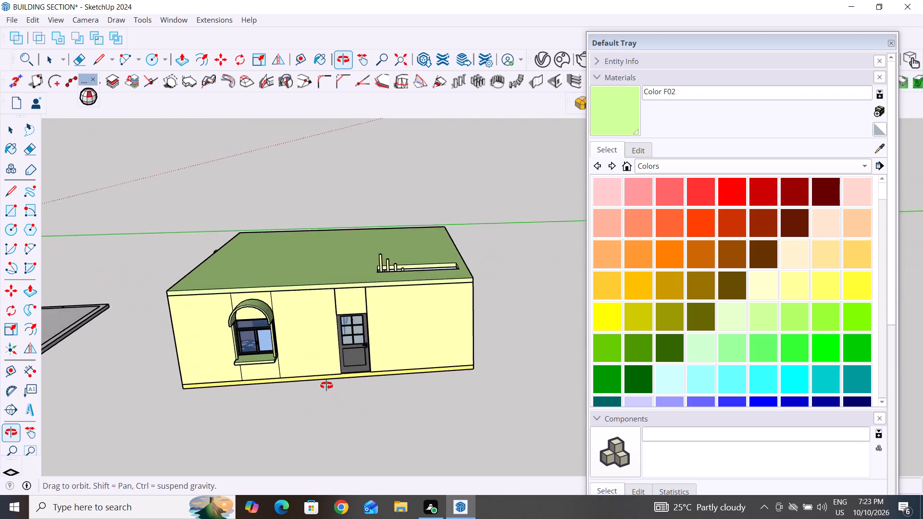
middle_click_drag(326, 385, 333, 388)
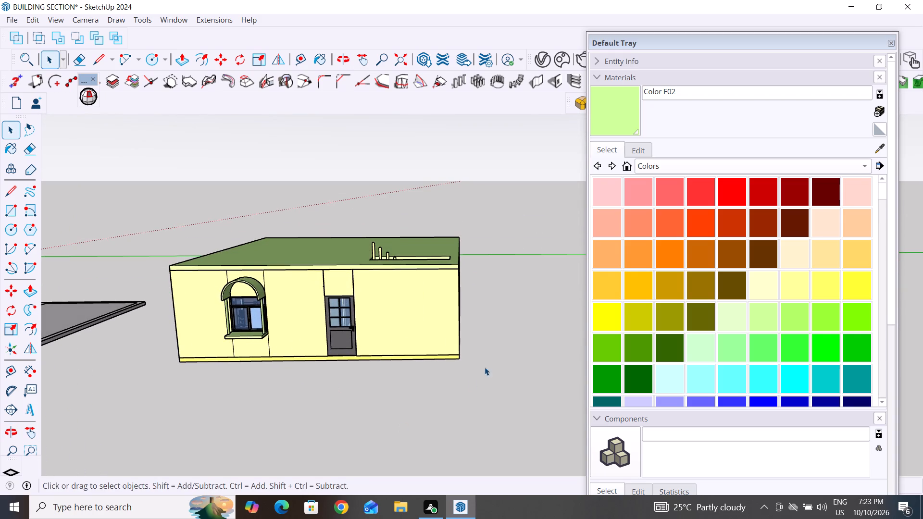
middle_click_drag(491, 365, 442, 389)
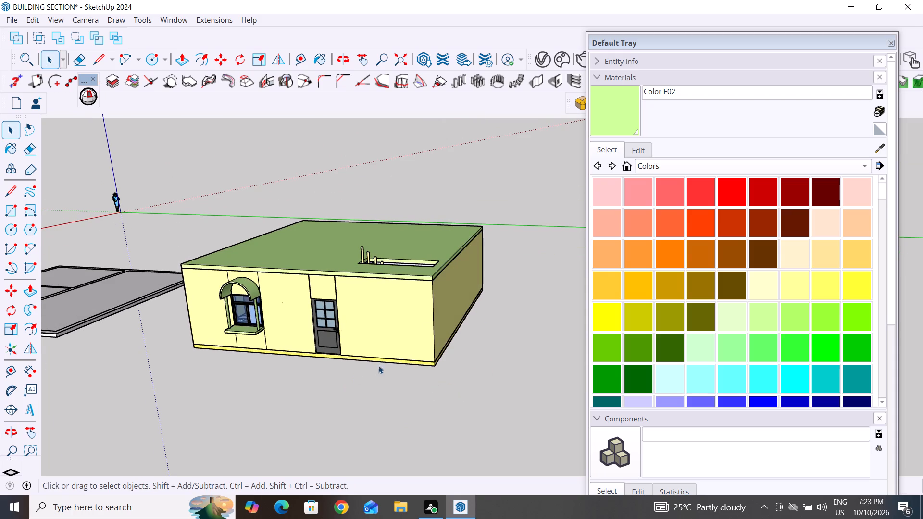
scroll(383, 363, "down", 2)
middle_click_drag(344, 402, 416, 370)
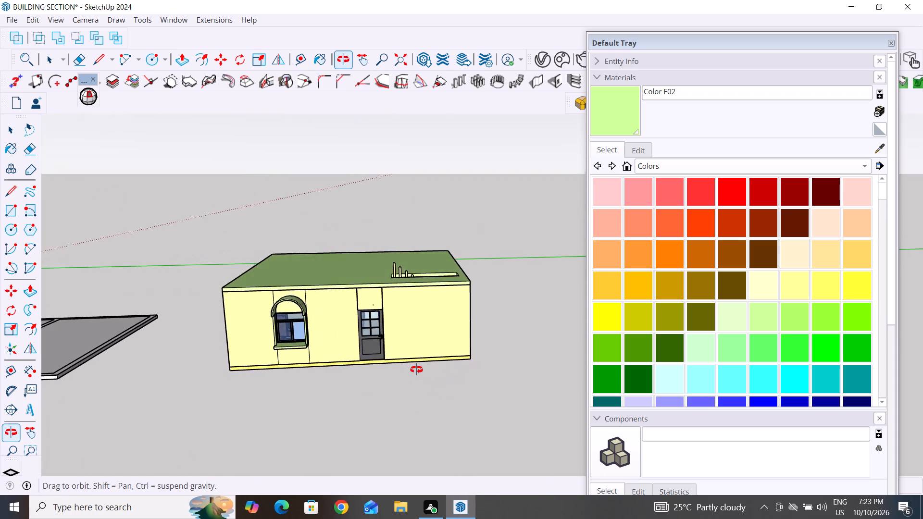
middle_click_drag(416, 370, 419, 358)
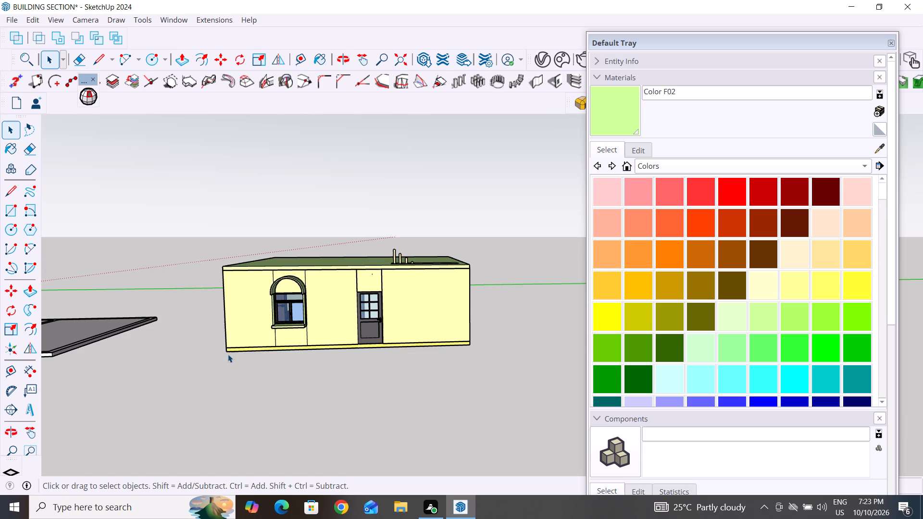
scroll(159, 433, "down", 2)
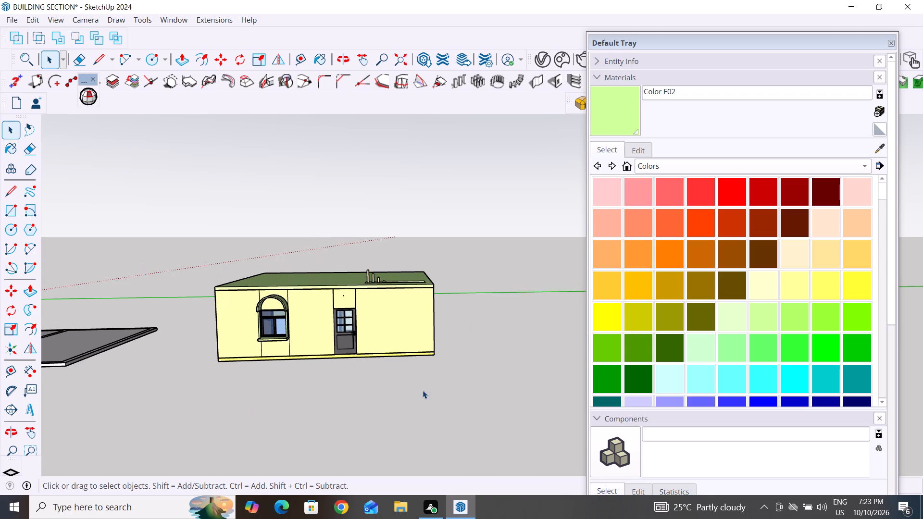
middle_click_drag(438, 394, 385, 420)
middle_click_drag(476, 389, 411, 483)
Open the roof slab group for editing and start Push/Pull on its narrow front edge face.
scroll(351, 310, "up", 1)
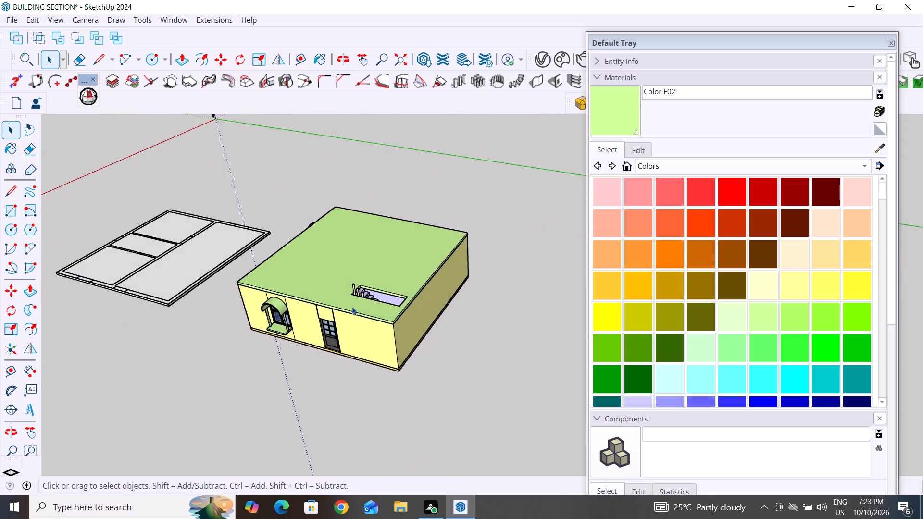
scroll(352, 307, "up", 8)
middle_click_drag(291, 300, 405, 259)
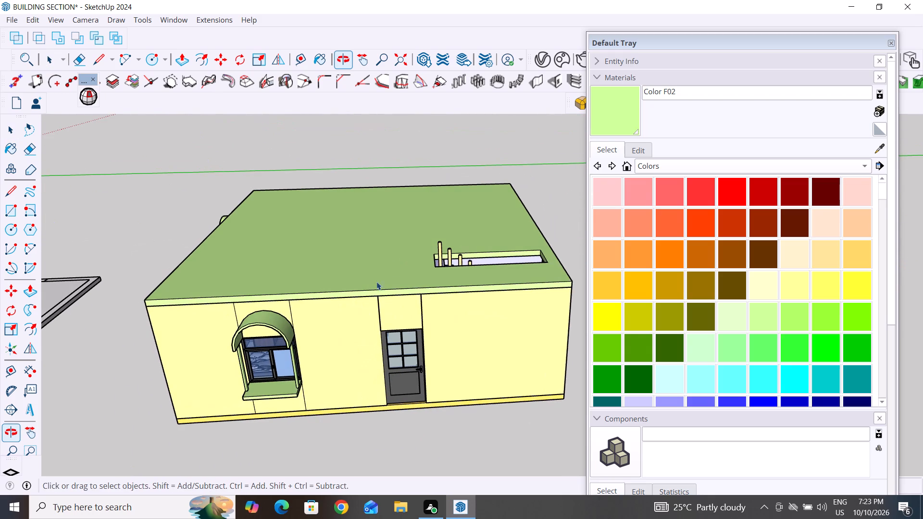
double_click(374, 293)
left_click(374, 293)
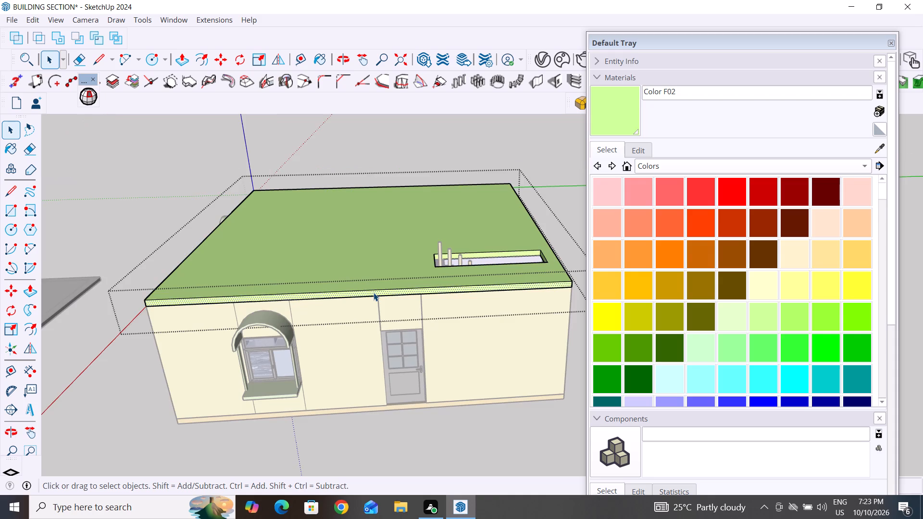
scroll(232, 244, "down", 3)
middle_click_drag(233, 243, 369, 288)
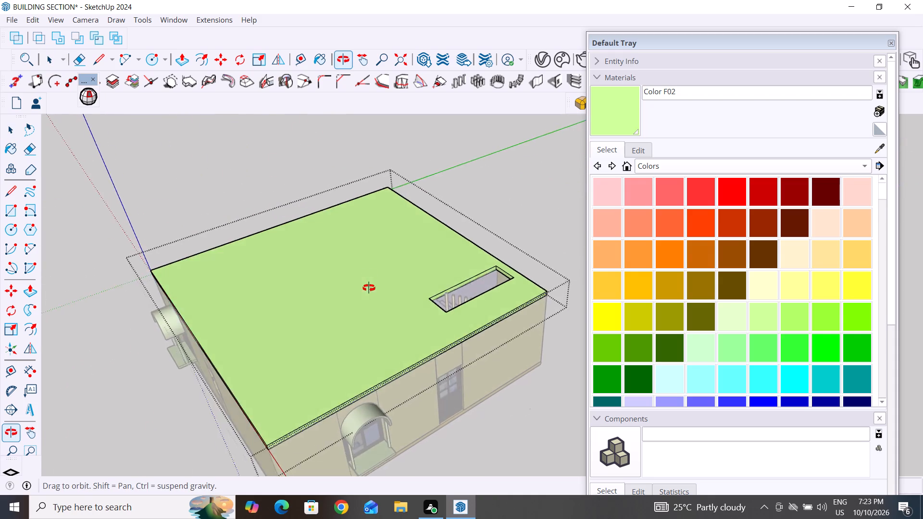
middle_click_drag(369, 288, 365, 270)
scroll(295, 216, "down", 5)
scroll(409, 402, "up", 4)
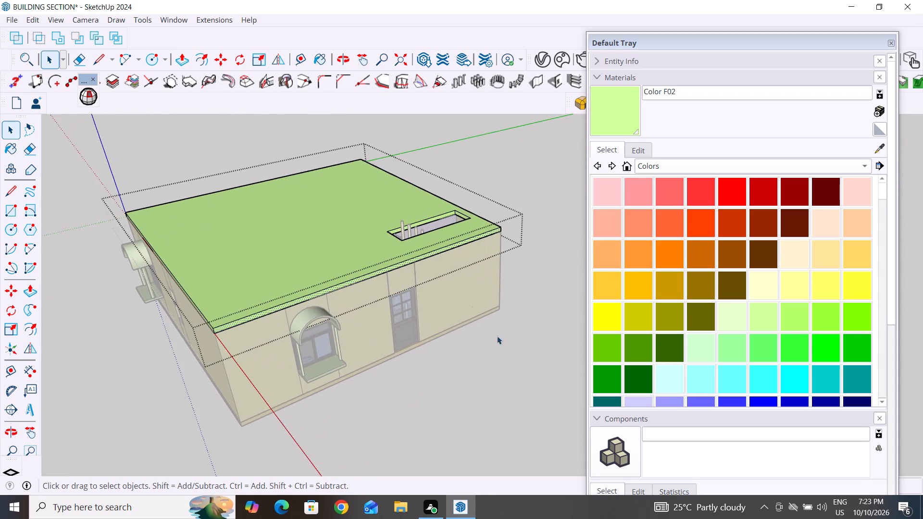
scroll(530, 269, "up", 2)
scroll(298, 314, "down", 3)
middle_click_drag(399, 386, 455, 358)
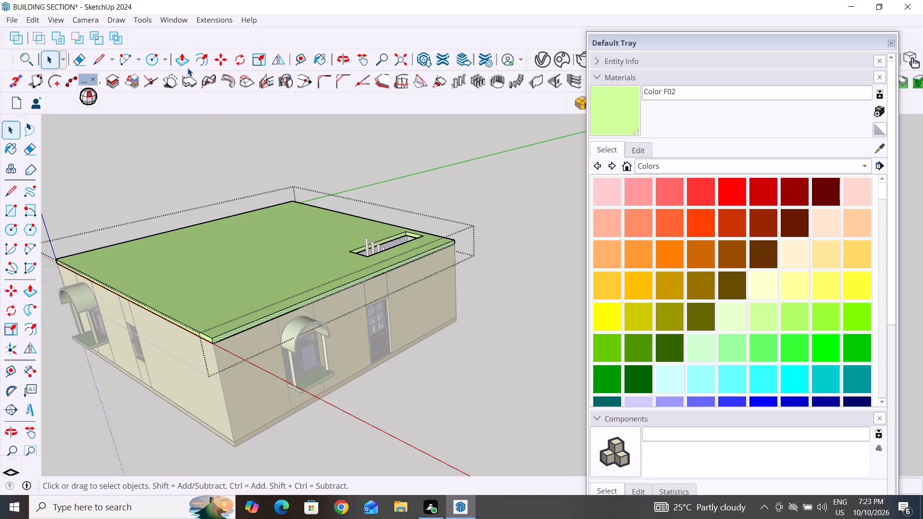
left_click(185, 61)
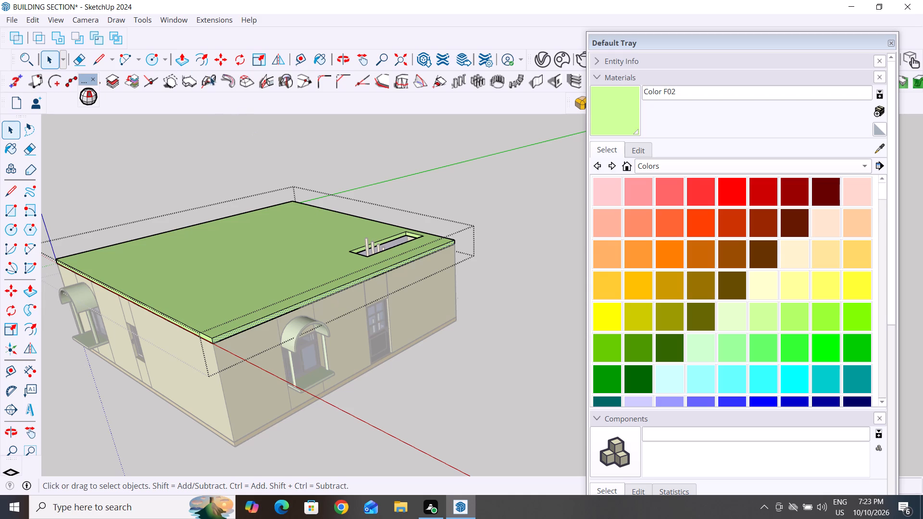
left_click(187, 61)
left_click(335, 163)
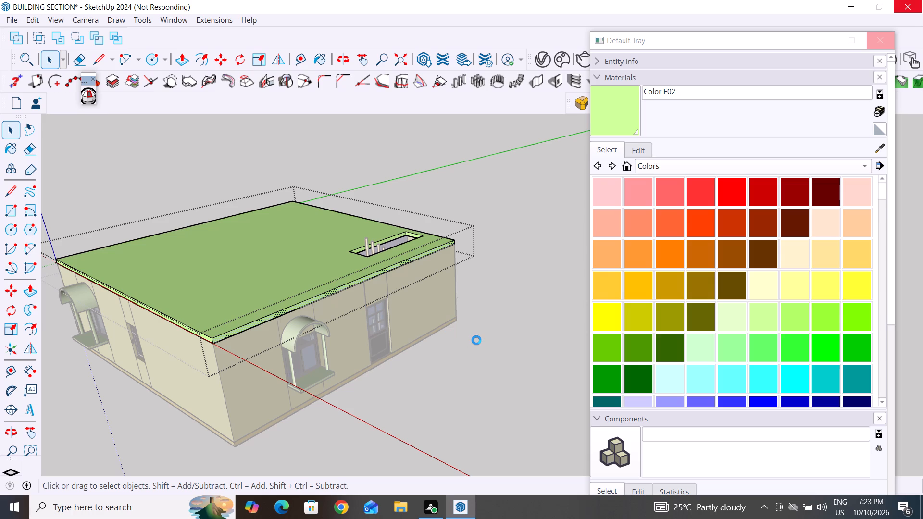
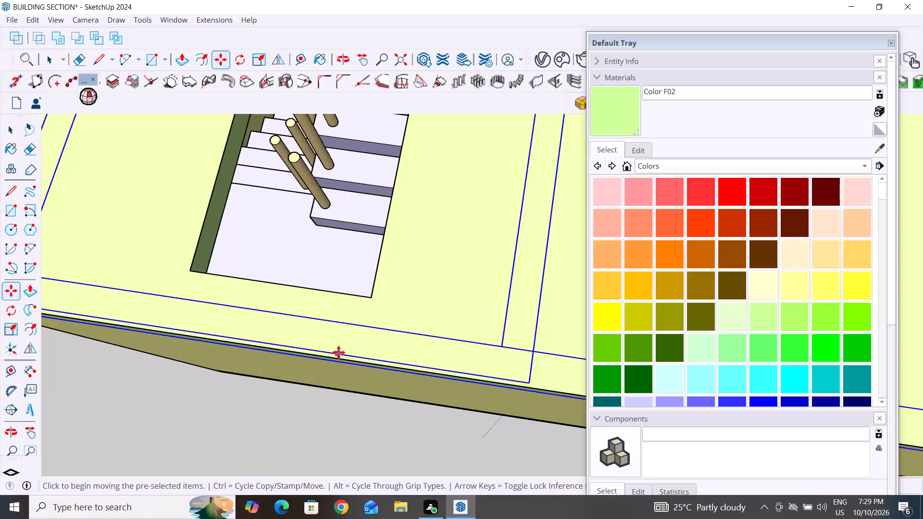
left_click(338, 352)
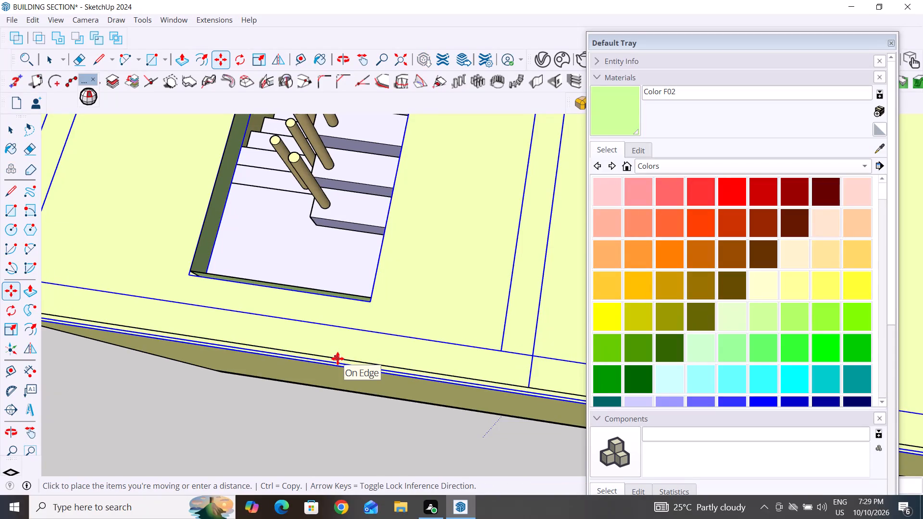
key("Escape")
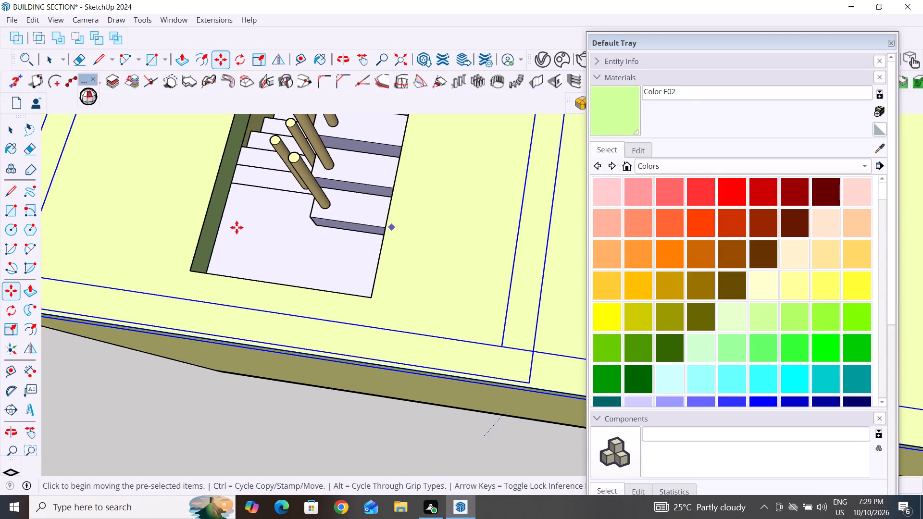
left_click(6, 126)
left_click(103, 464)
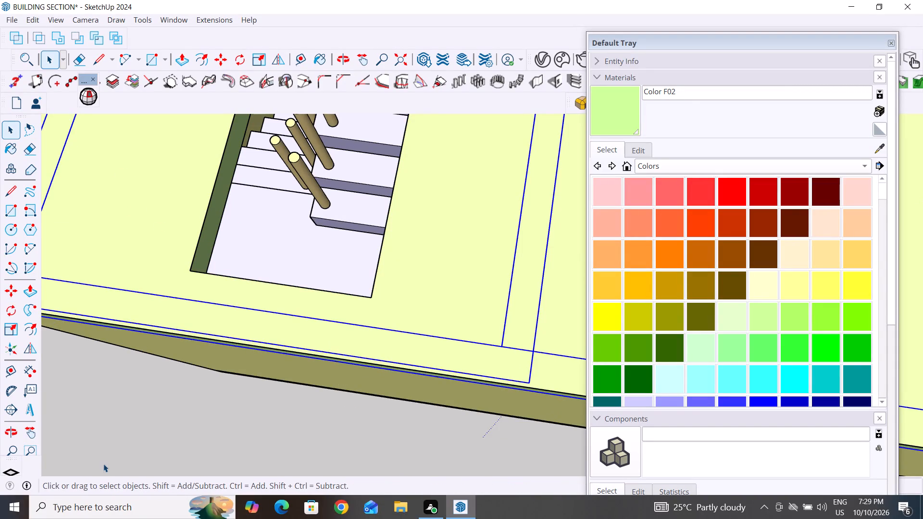
Move the stair enclosure outline's front line outward onto the roof slab's front edge, inside the slab group.
left_click(343, 355)
left_click(500, 377)
triple_click(499, 379)
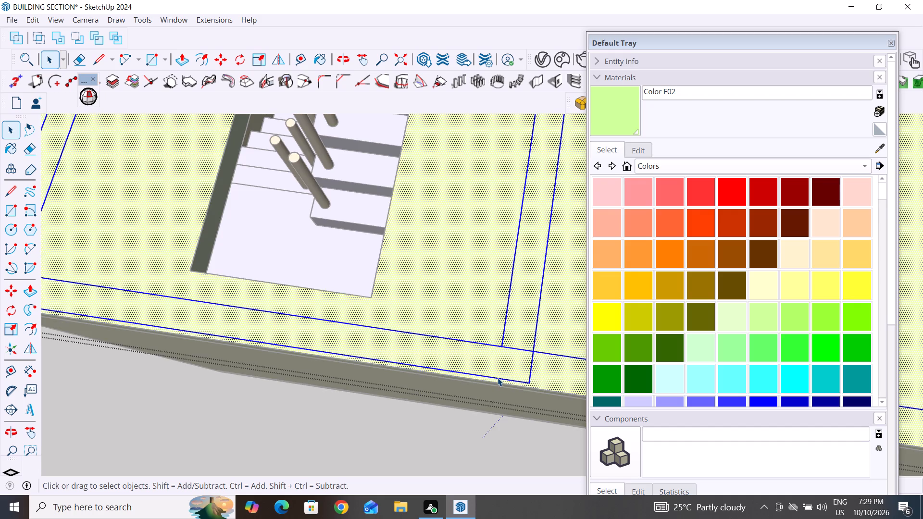
left_click(498, 378)
key("m")
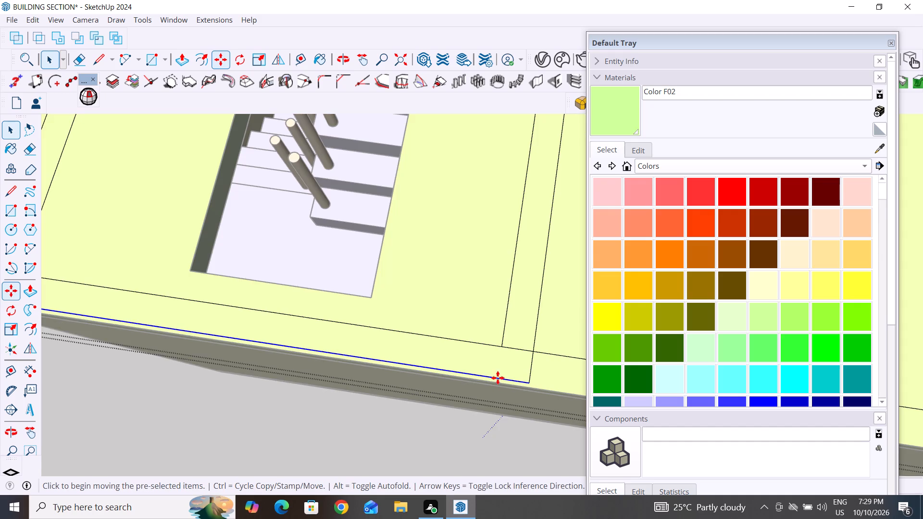
left_click(241, 338)
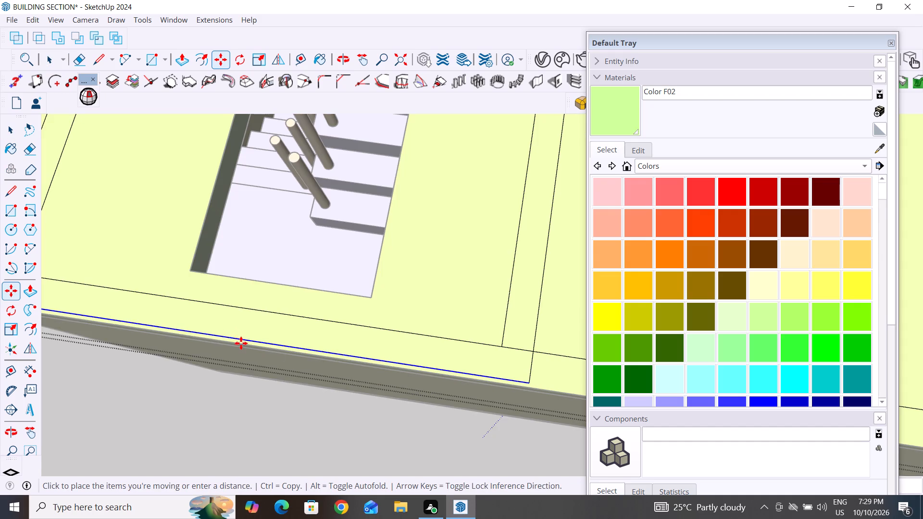
left_click(241, 343)
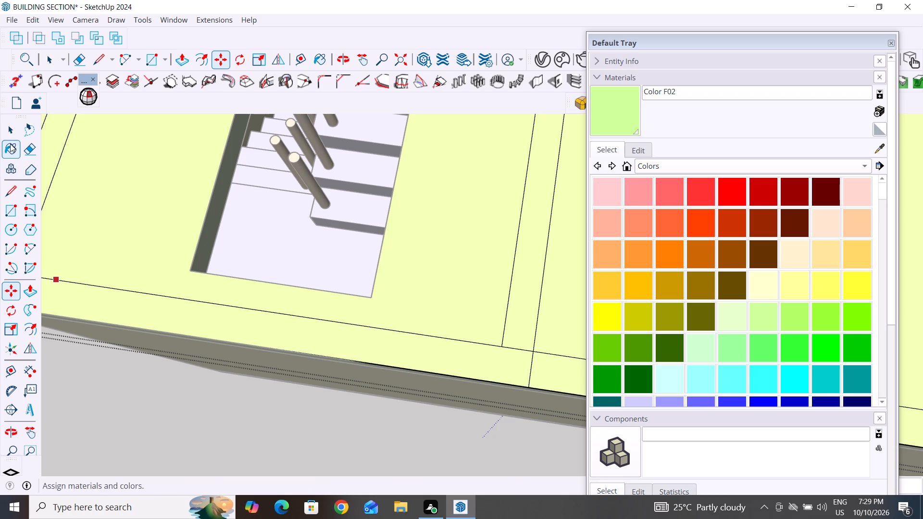
left_click(14, 127)
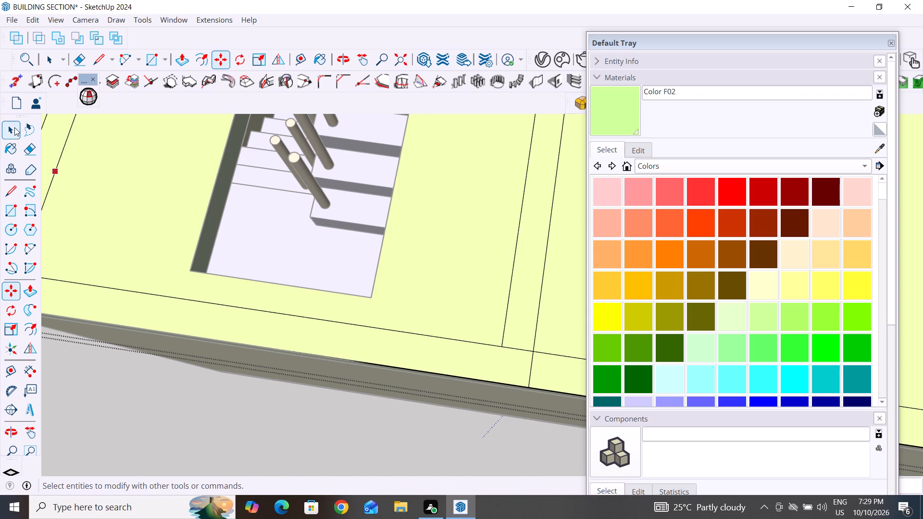
left_click(112, 371)
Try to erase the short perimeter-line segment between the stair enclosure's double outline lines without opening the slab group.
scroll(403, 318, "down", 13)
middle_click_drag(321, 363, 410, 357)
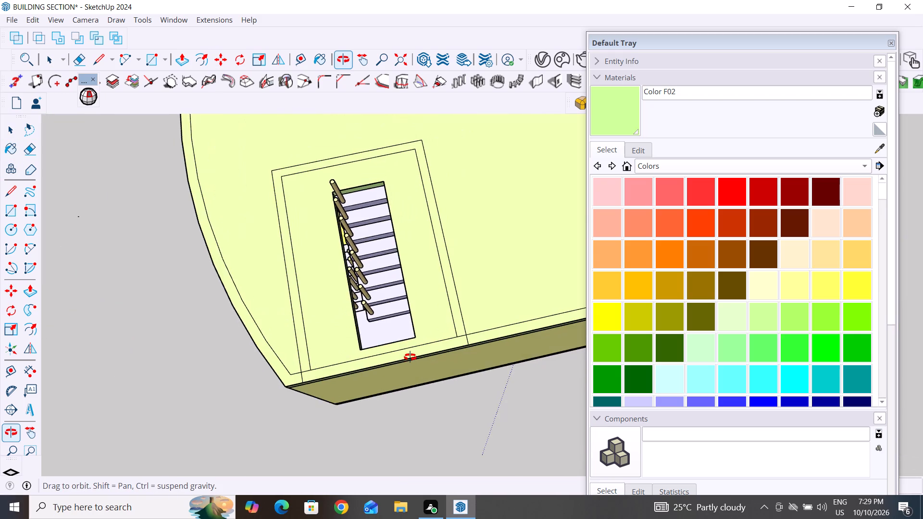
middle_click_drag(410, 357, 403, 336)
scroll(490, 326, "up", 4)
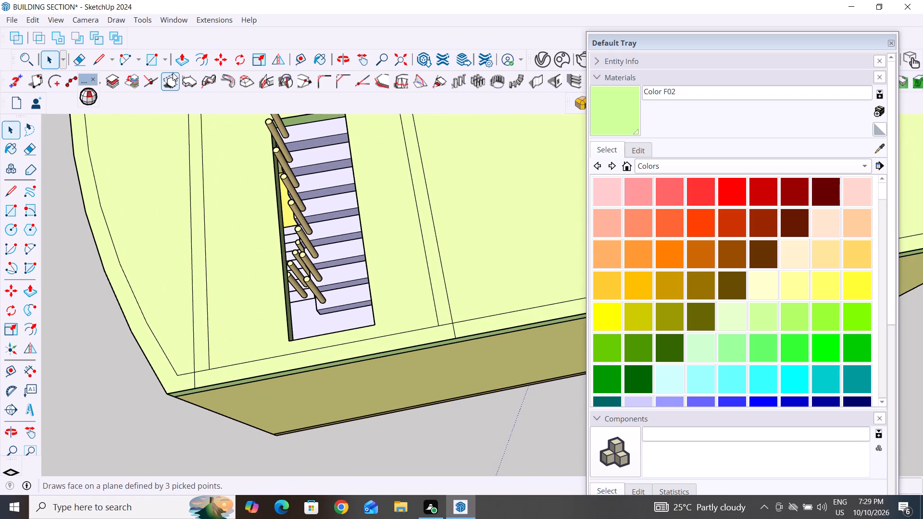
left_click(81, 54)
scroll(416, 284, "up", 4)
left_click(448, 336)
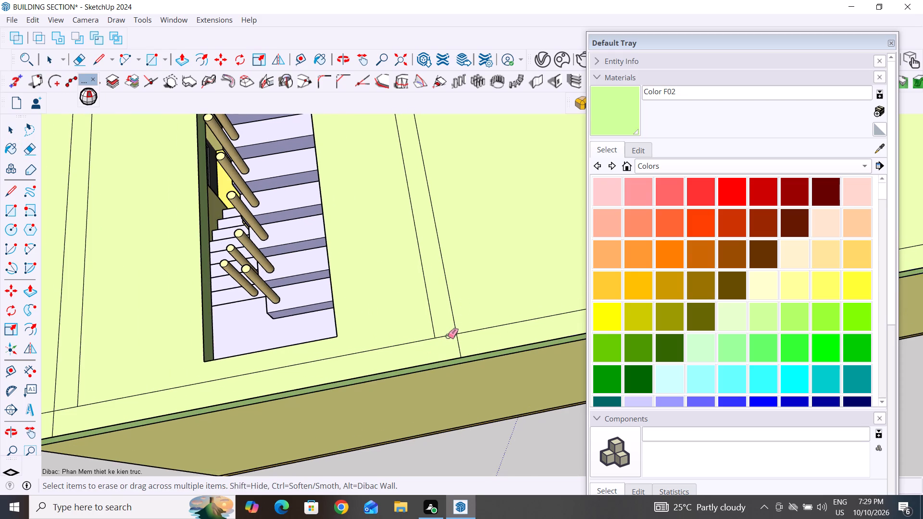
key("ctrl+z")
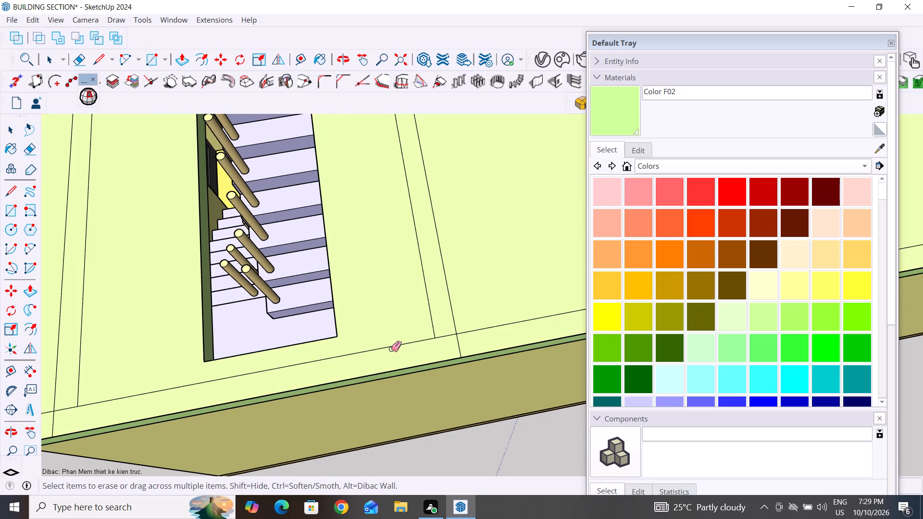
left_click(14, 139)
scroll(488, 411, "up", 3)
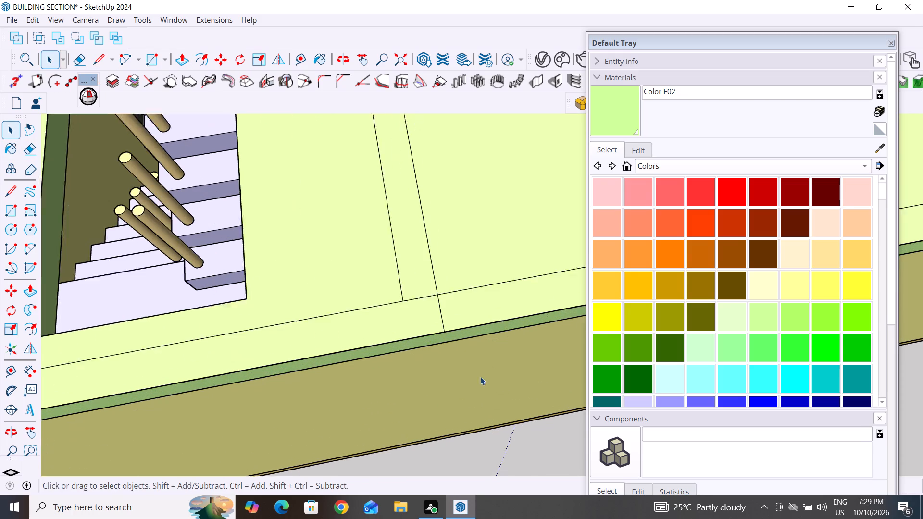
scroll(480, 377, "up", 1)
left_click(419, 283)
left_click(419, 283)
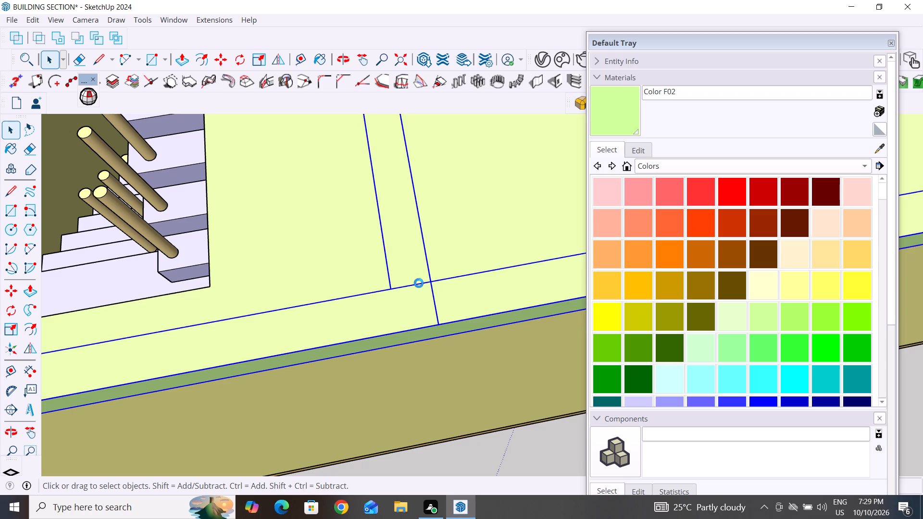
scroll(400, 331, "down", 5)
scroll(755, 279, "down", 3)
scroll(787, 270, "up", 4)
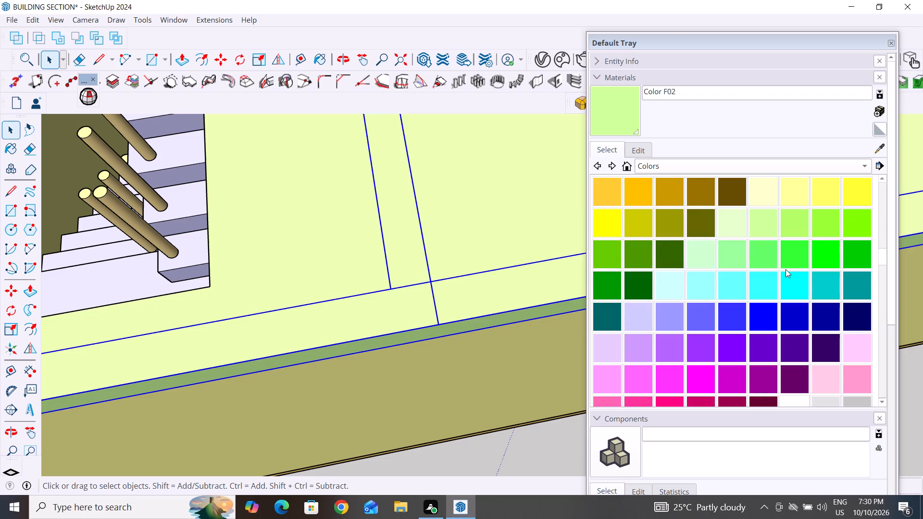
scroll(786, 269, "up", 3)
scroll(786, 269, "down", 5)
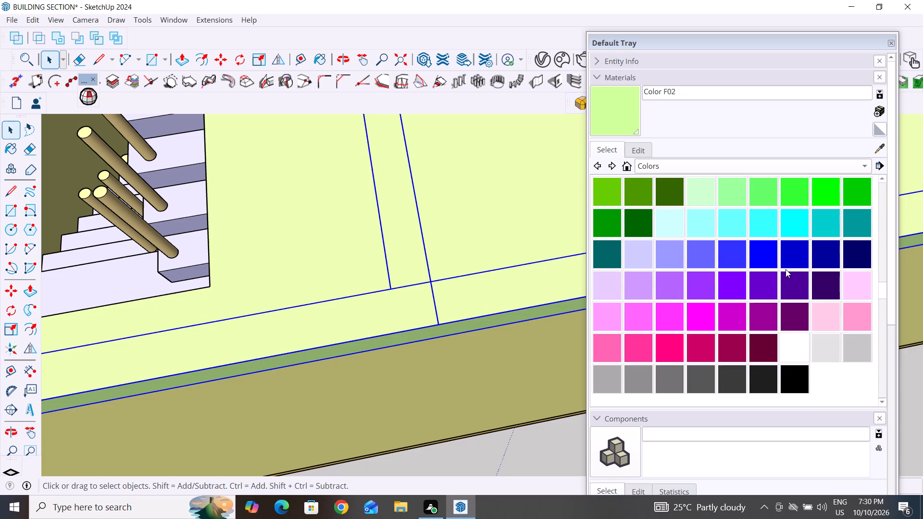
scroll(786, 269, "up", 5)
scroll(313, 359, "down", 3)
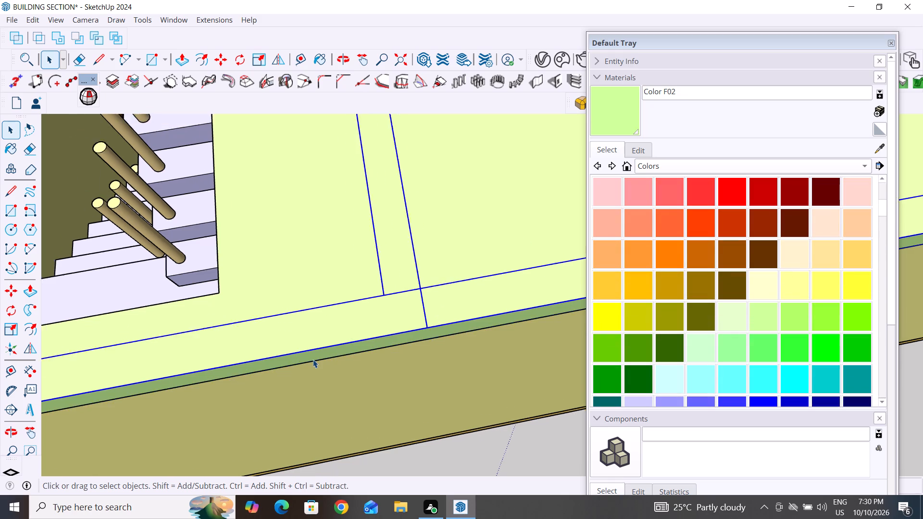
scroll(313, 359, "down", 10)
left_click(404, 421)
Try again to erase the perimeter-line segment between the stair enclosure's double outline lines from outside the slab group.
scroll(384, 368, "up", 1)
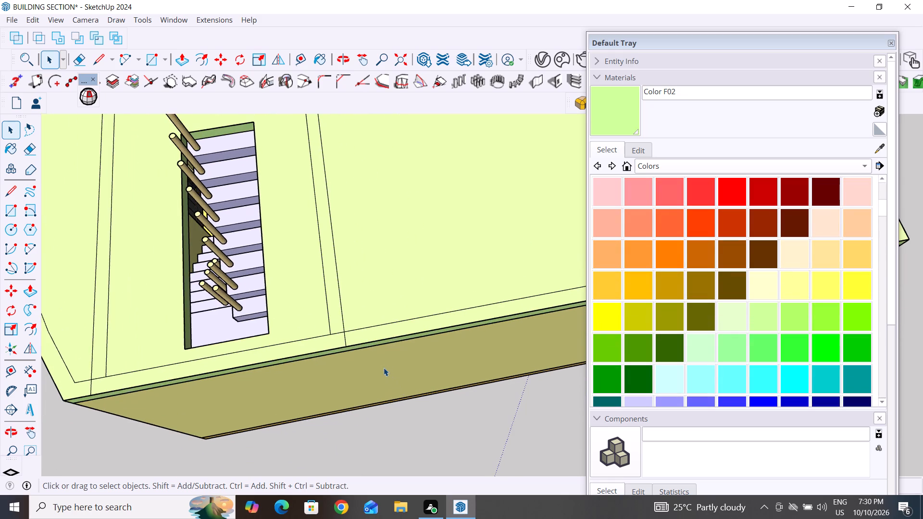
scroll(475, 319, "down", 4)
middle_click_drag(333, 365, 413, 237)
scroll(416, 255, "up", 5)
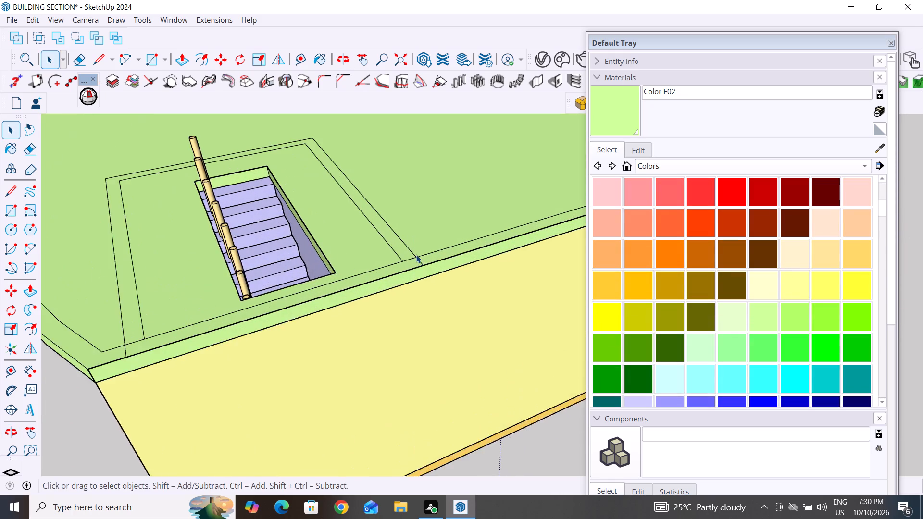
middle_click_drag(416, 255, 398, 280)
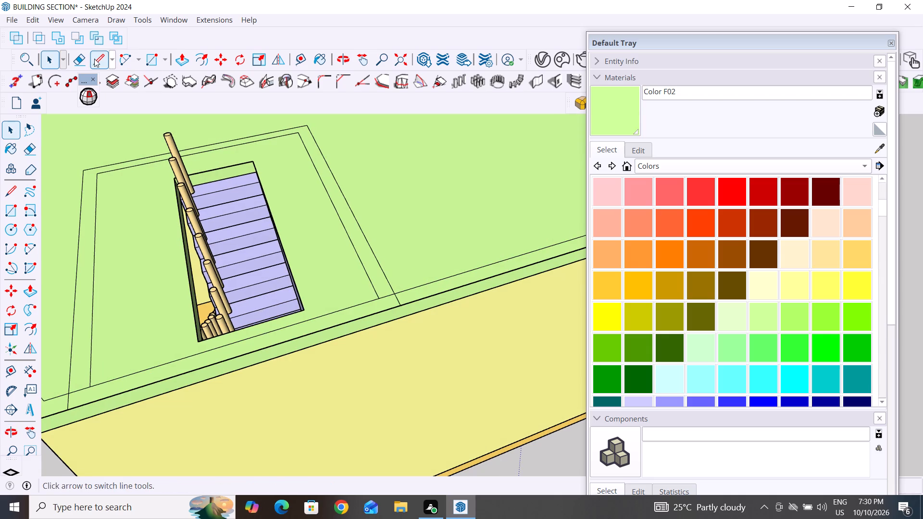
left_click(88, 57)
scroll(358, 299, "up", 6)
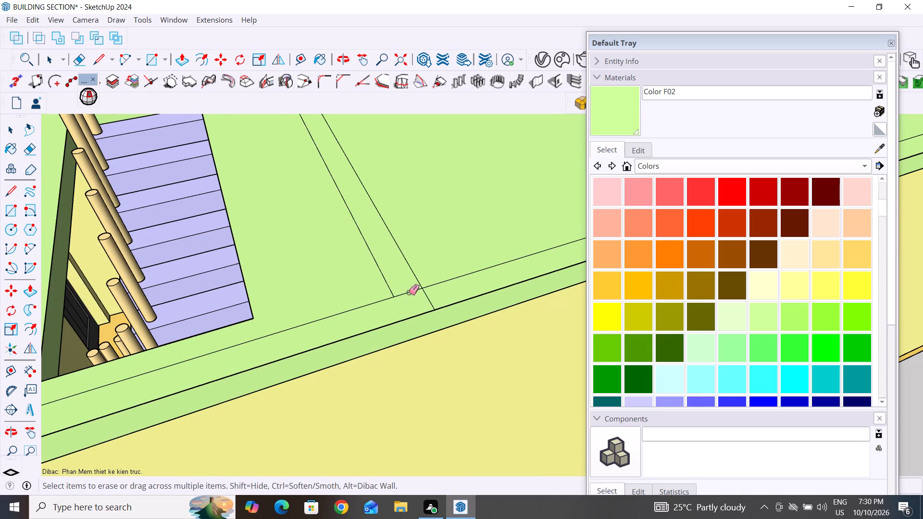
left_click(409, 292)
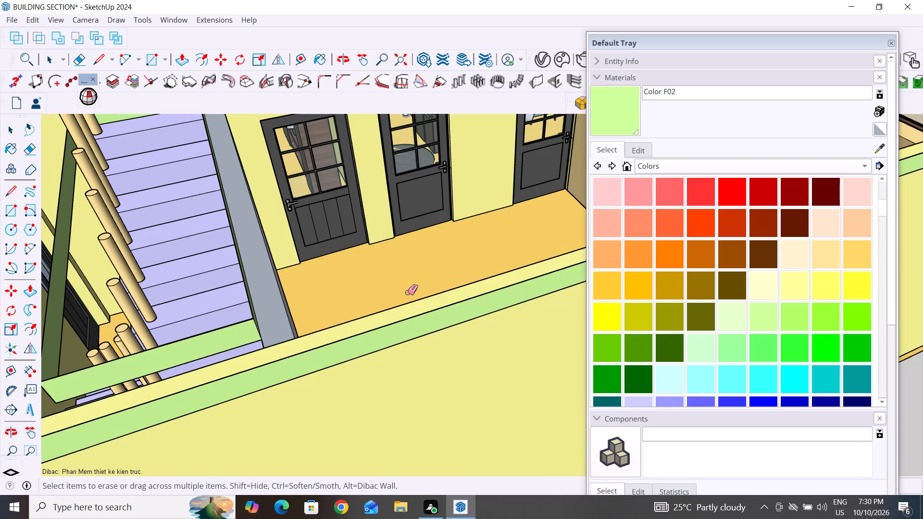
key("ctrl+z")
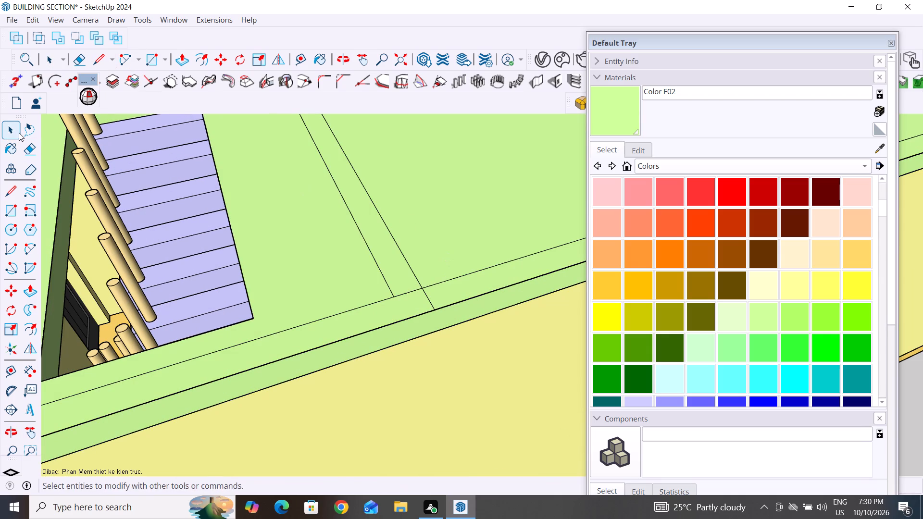
Explode the green roof slab group into loose geometry and clear the selection.
left_click(19, 133)
scroll(264, 247, "down", 19)
left_click(428, 416)
scroll(181, 313, "up", 4)
middle_click_drag(154, 310, 308, 226)
scroll(308, 226, "up", 1)
scroll(307, 233, "down", 4)
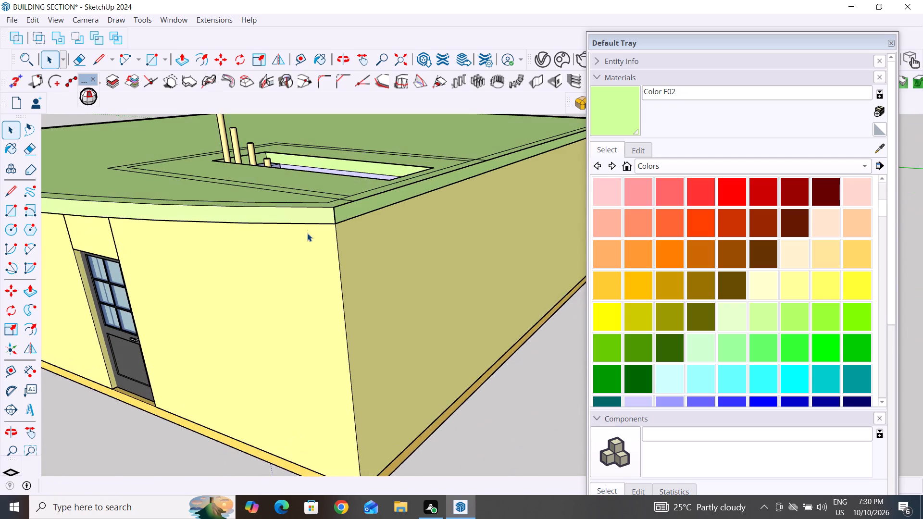
scroll(307, 233, "down", 1)
middle_click_drag(372, 244, 414, 286)
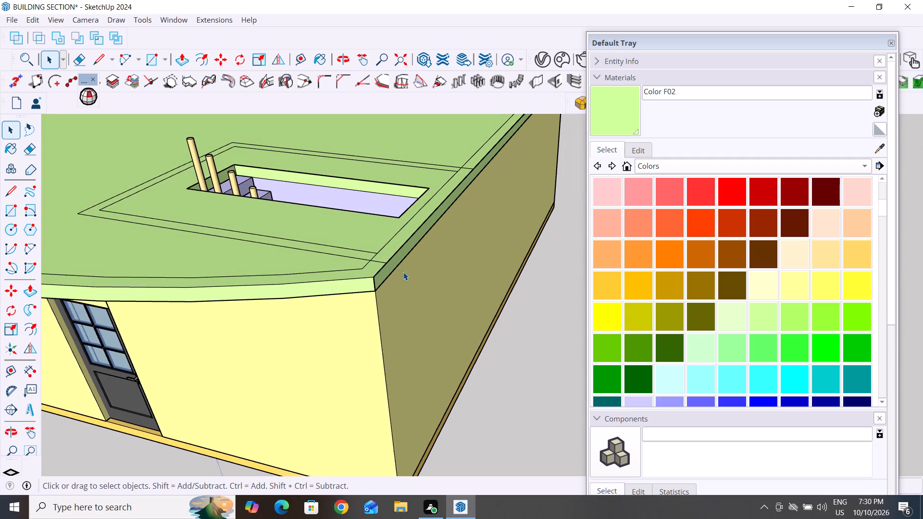
left_click(372, 259)
left_click(373, 255)
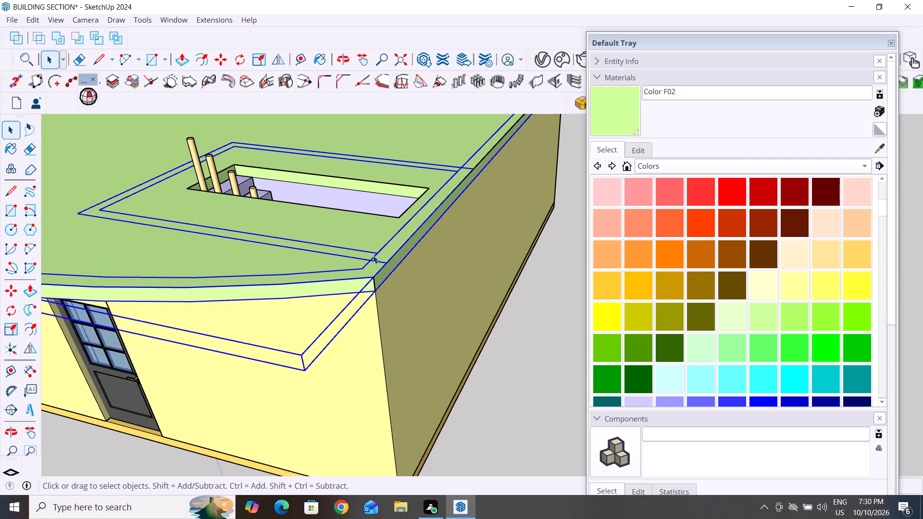
right_click(373, 255)
left_click(412, 84)
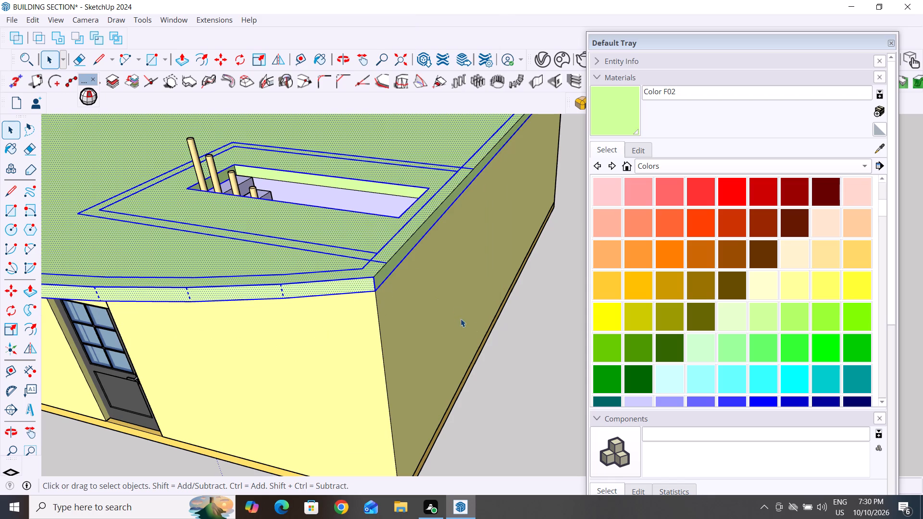
left_click(529, 341)
Delete the two short perimeter-line segments crossing the stair enclosure's wall outline at both of its ends along the slab edge.
middle_click_drag(539, 328, 471, 388)
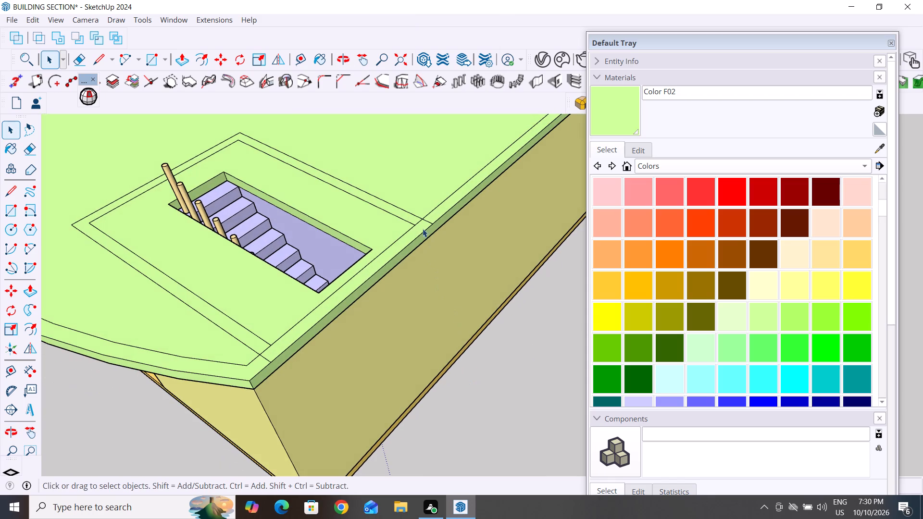
left_click(419, 221)
key("Delete")
left_click(265, 349)
key("Delete")
scroll(455, 401, "down", 4)
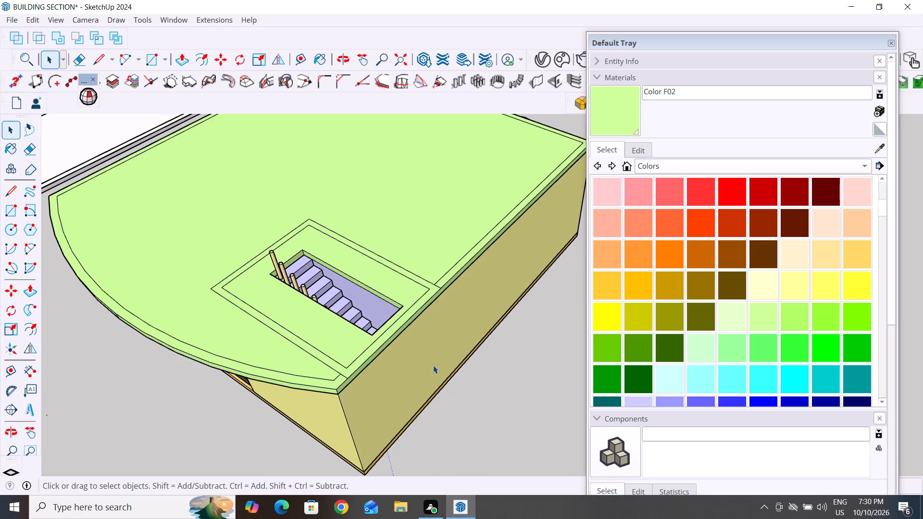
scroll(462, 265, "up", 3)
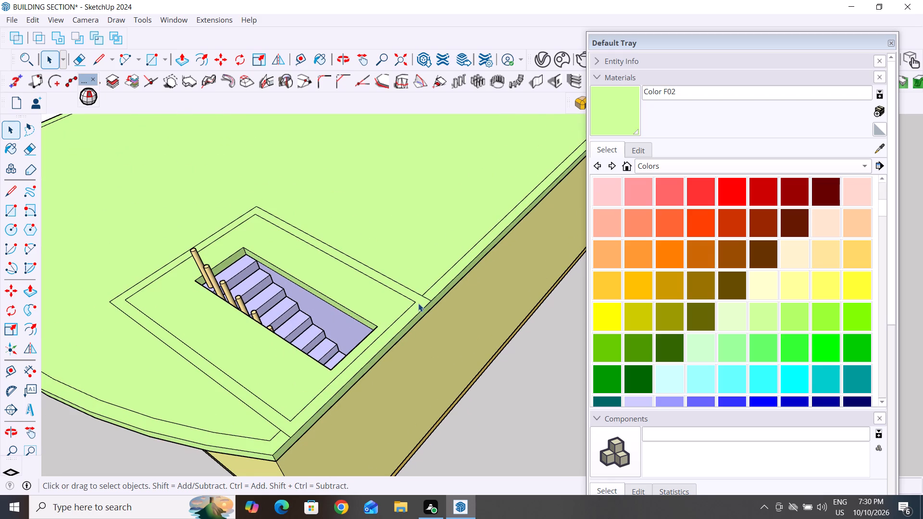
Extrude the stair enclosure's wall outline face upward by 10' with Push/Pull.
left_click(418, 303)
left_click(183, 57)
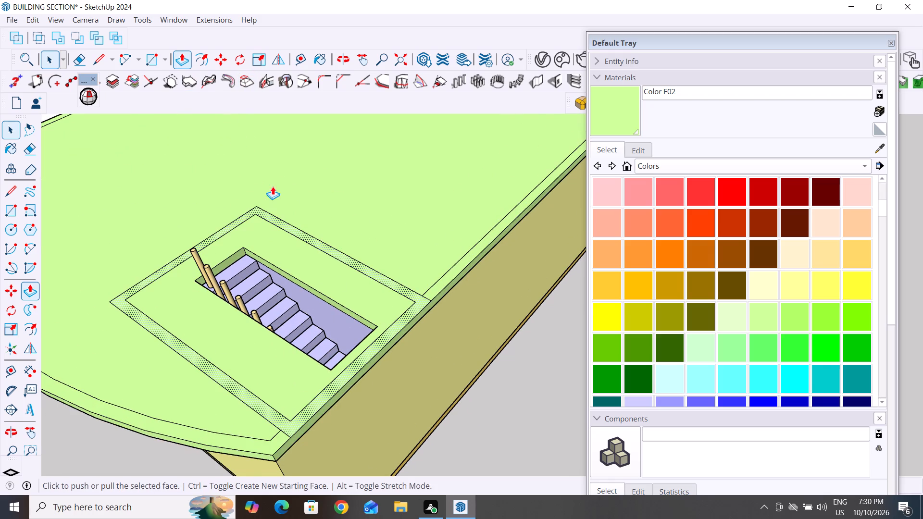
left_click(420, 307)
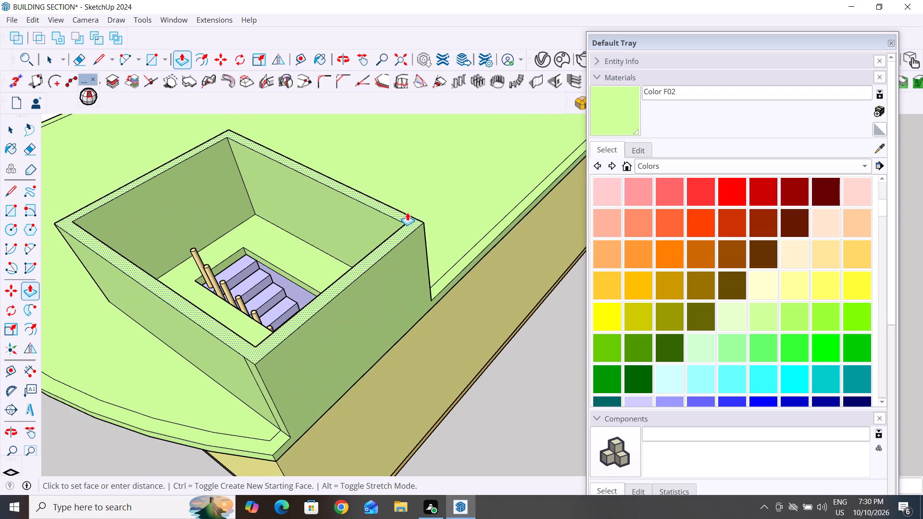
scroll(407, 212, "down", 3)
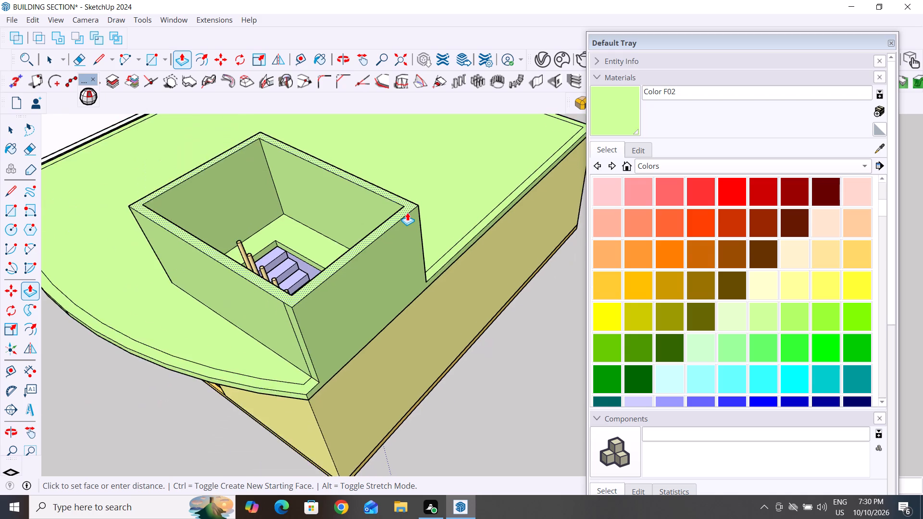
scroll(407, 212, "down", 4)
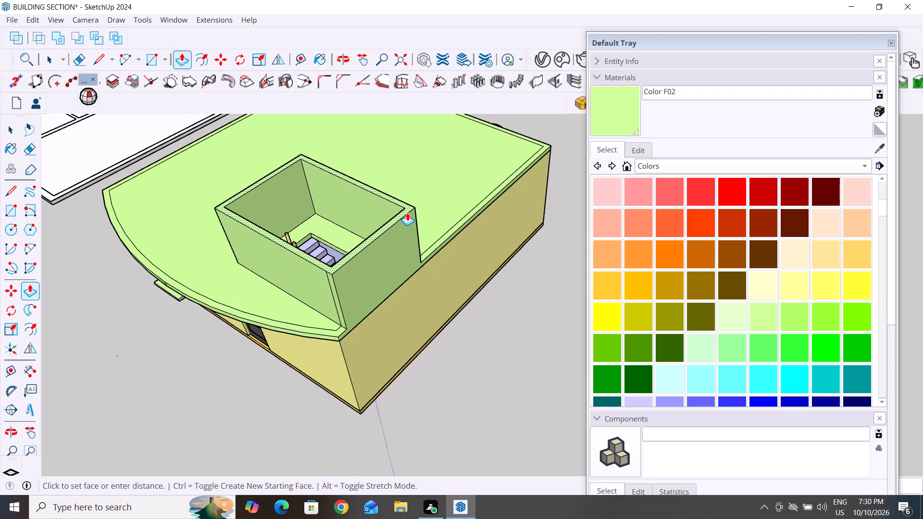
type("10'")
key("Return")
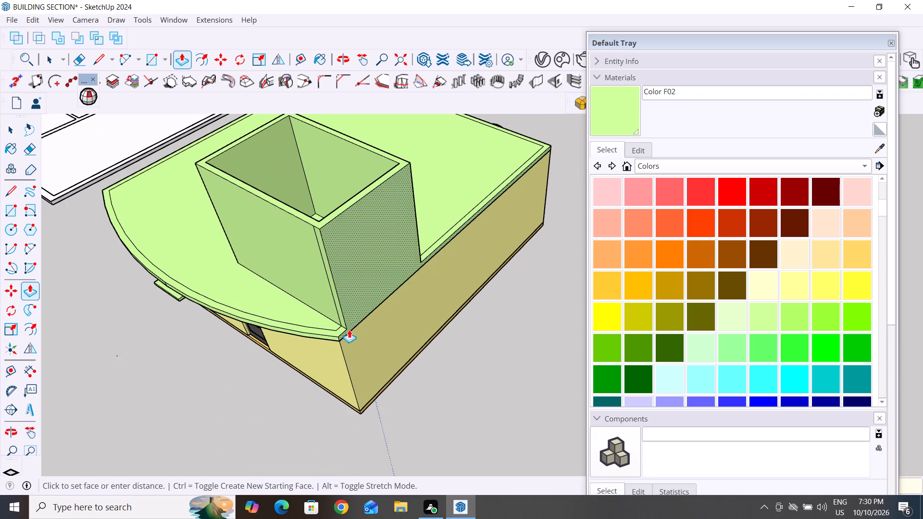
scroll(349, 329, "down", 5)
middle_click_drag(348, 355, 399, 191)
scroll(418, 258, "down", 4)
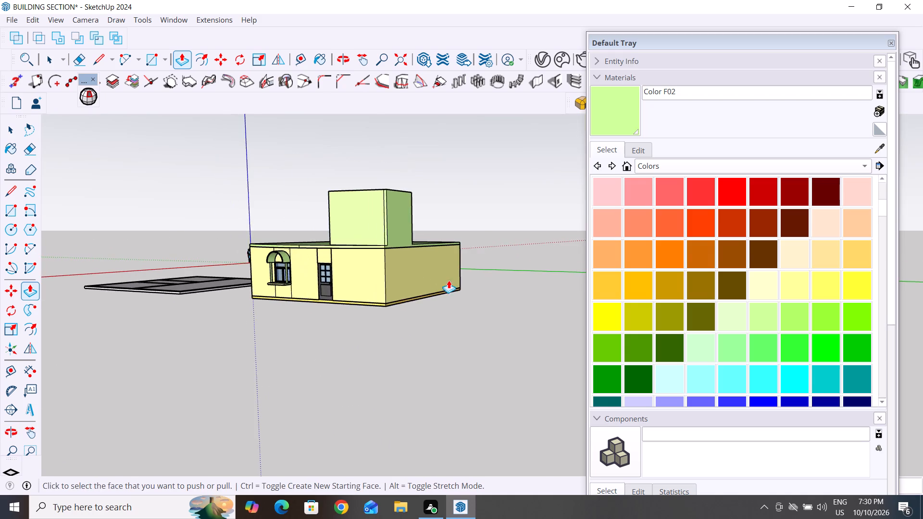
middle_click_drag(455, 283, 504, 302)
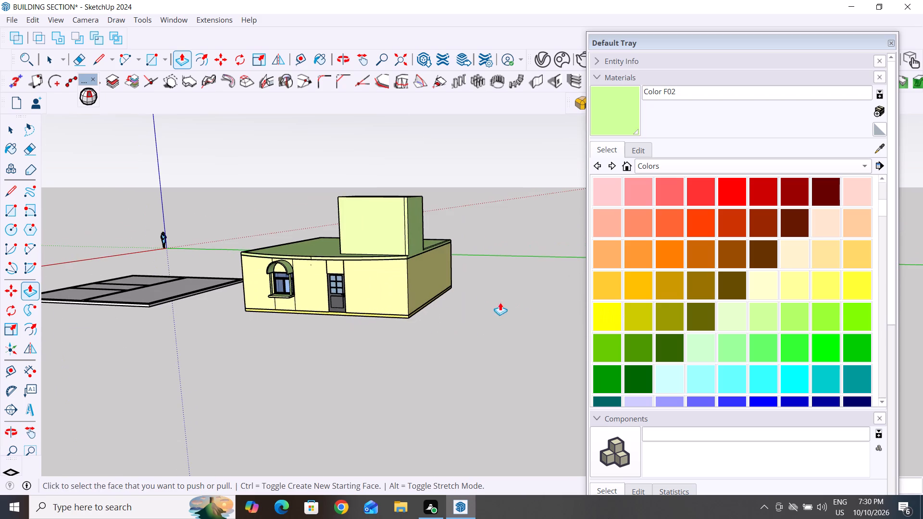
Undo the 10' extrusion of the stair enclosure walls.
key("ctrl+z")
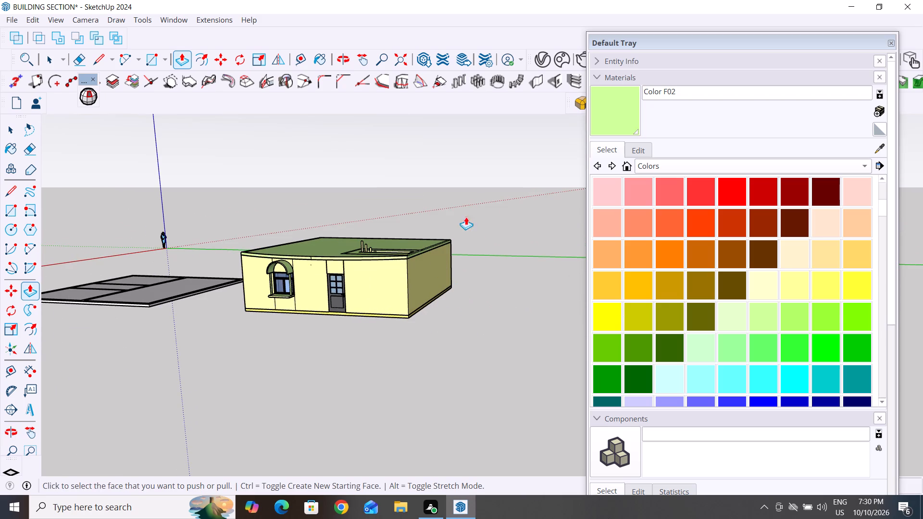
Extrude the stair enclosure's wall outline face upward by 9' with Push/Pull.
middle_click_drag(461, 246, 420, 366)
scroll(401, 272, "up", 5)
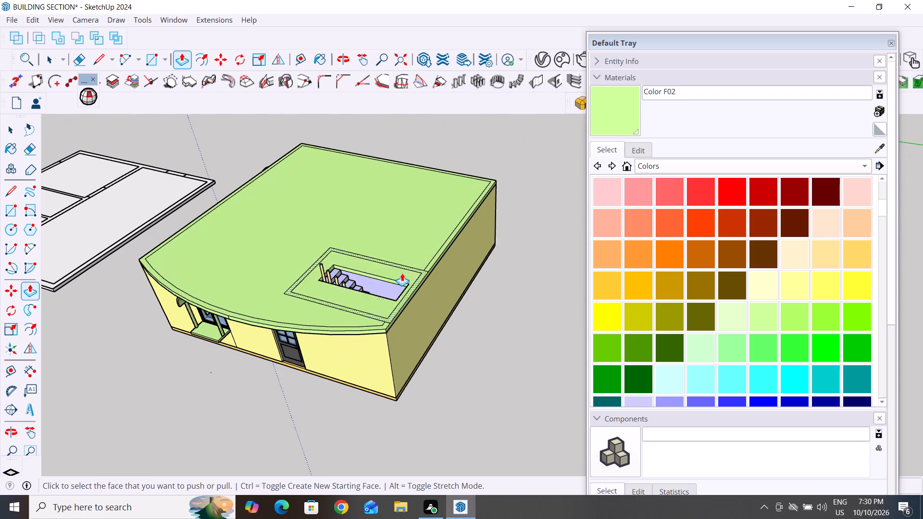
scroll(417, 279, "up", 9)
left_click(425, 275)
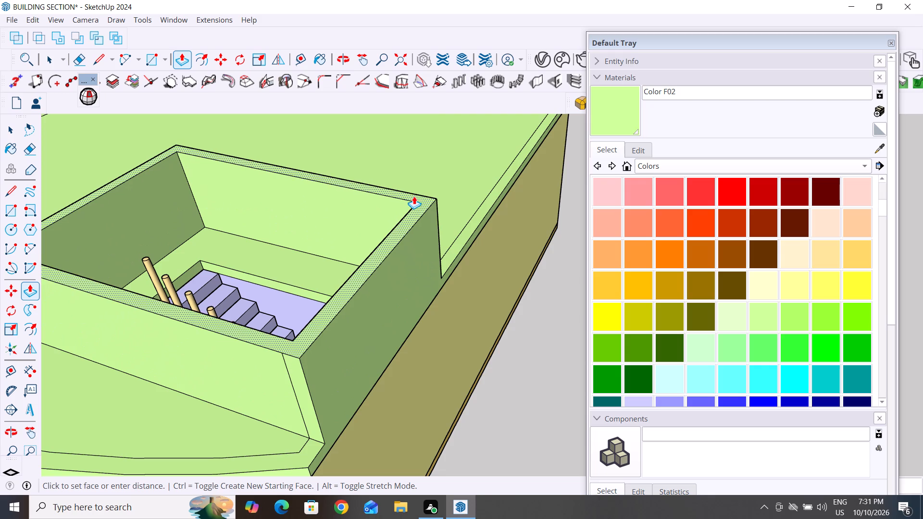
key("9")
key("BackSpace")
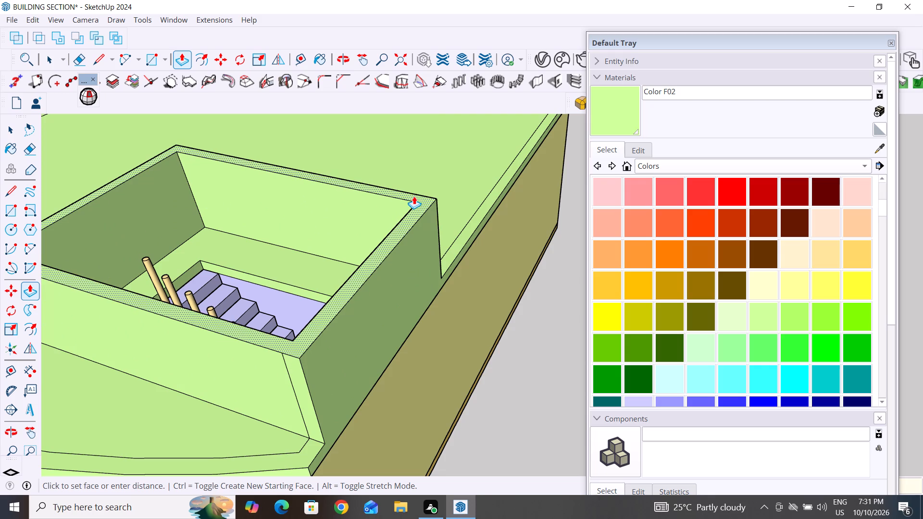
key("9")
key("apostrophe")
key("Return")
scroll(414, 196, "down", 13)
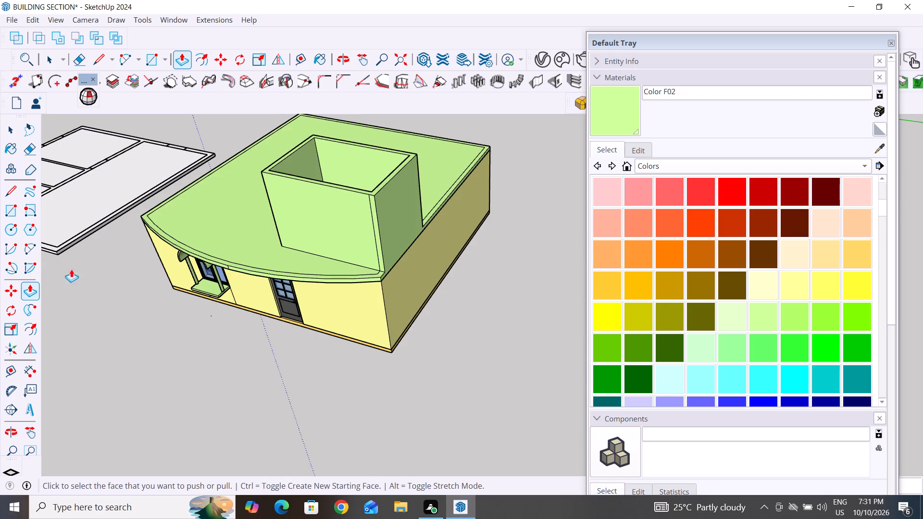
Delete the two stray vertical edges near the slab-edge corners of the stair enclosure's opposite outer walls.
left_click(12, 122)
left_click(59, 304)
scroll(403, 202, "up", 2)
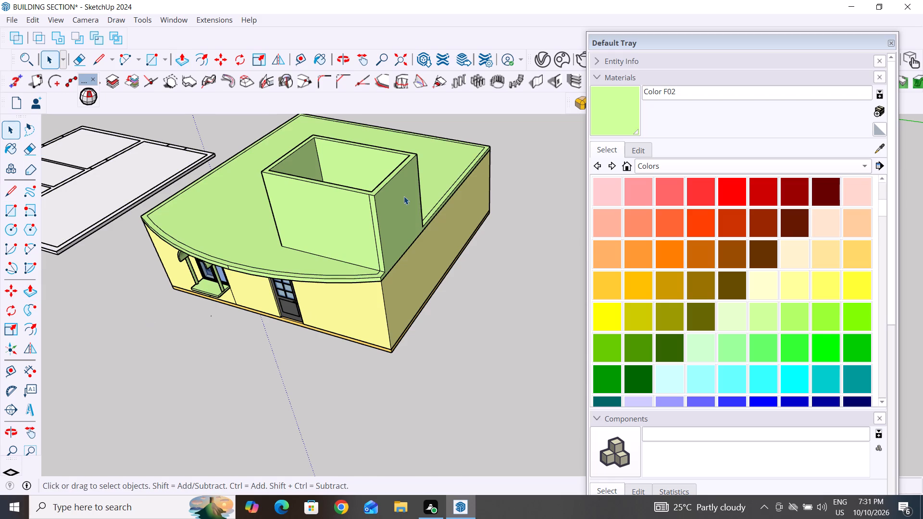
scroll(404, 196, "up", 2)
scroll(347, 293, "up", 3)
left_click(365, 250)
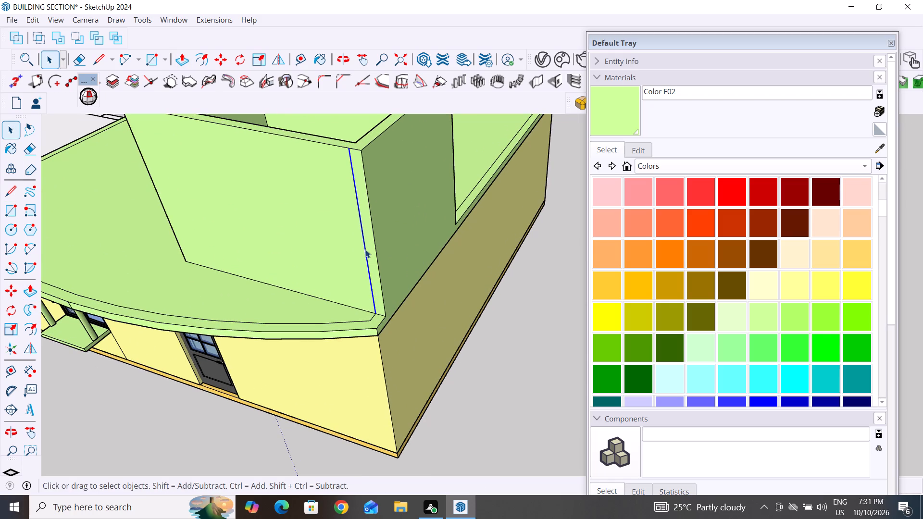
key("Delete")
scroll(332, 268, "down", 5)
middle_click_drag(472, 296, 188, 406)
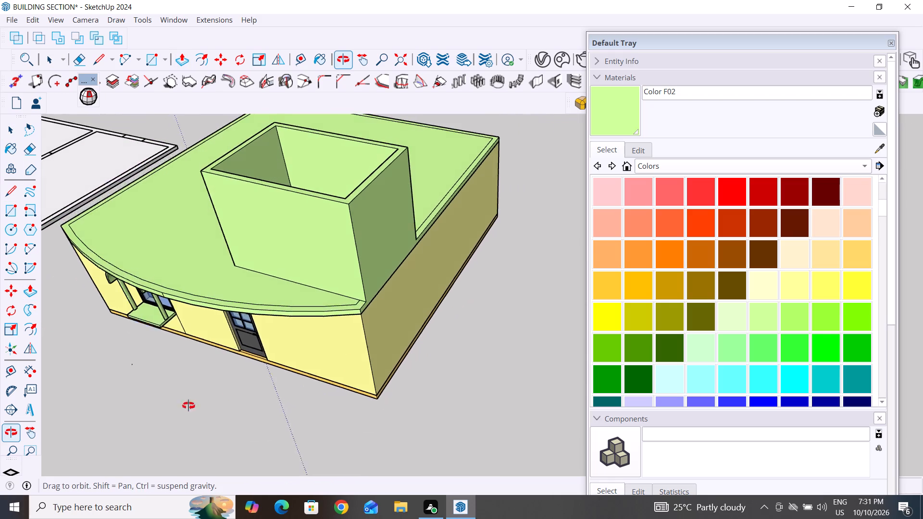
middle_click_drag(188, 406, 0, 438)
scroll(126, 391, "down", 5)
scroll(434, 218, "up", 5)
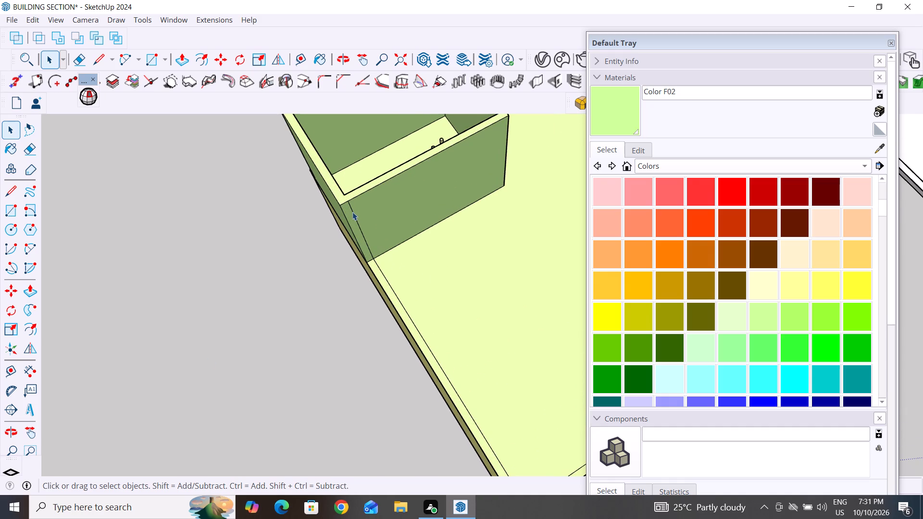
left_click(352, 212)
key("Delete")
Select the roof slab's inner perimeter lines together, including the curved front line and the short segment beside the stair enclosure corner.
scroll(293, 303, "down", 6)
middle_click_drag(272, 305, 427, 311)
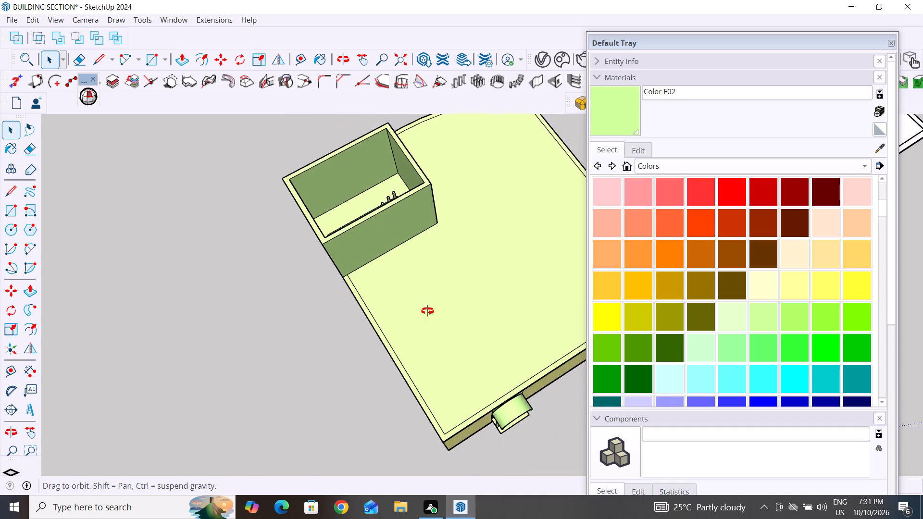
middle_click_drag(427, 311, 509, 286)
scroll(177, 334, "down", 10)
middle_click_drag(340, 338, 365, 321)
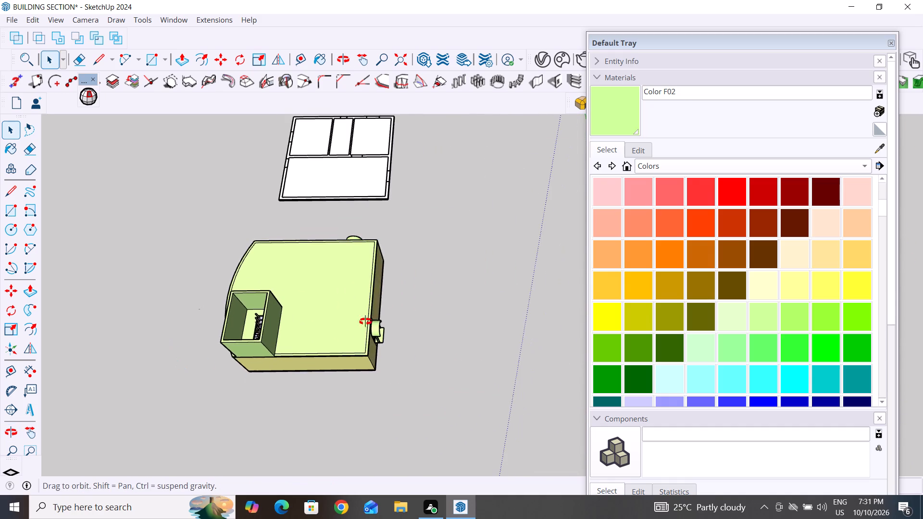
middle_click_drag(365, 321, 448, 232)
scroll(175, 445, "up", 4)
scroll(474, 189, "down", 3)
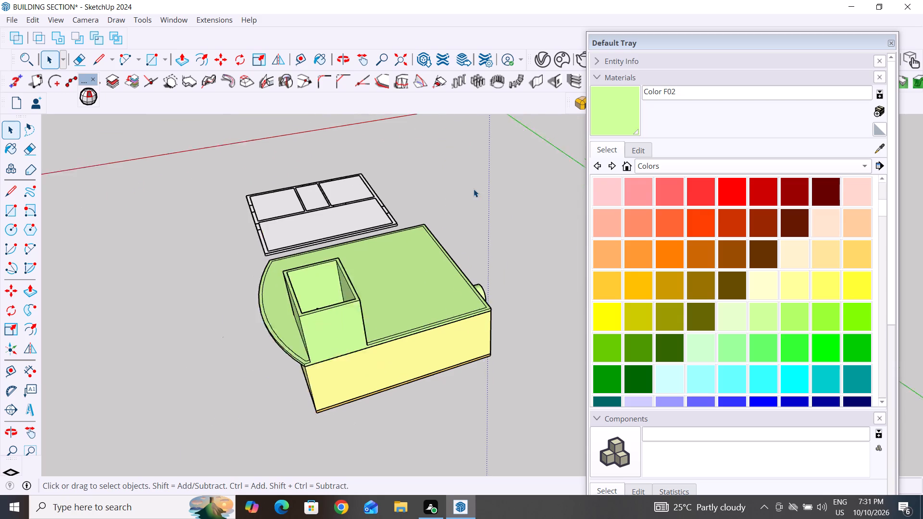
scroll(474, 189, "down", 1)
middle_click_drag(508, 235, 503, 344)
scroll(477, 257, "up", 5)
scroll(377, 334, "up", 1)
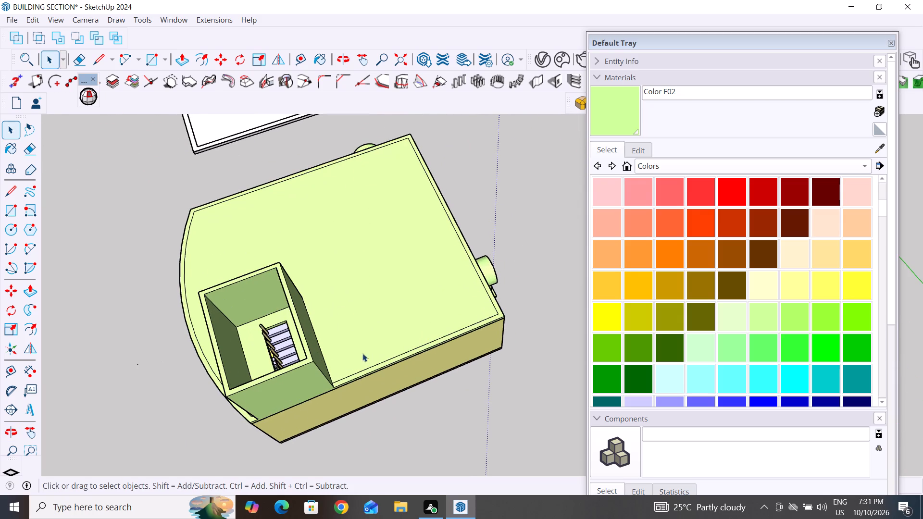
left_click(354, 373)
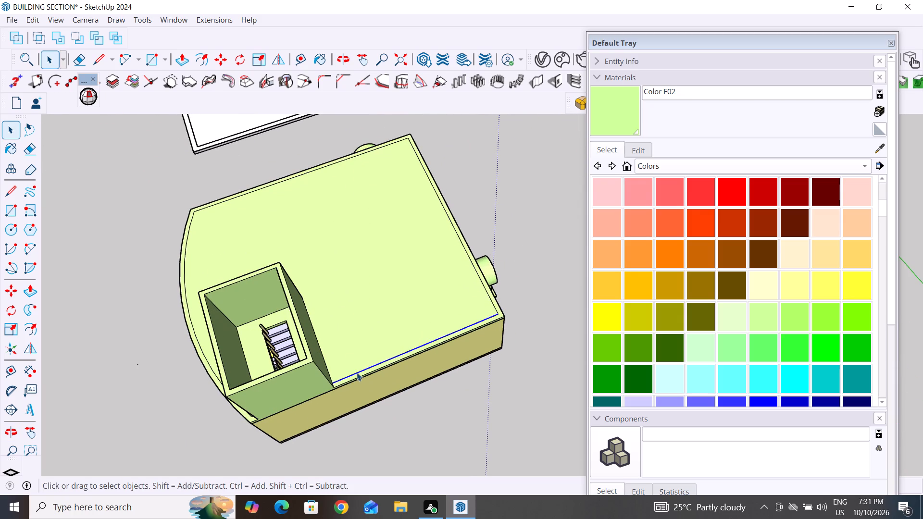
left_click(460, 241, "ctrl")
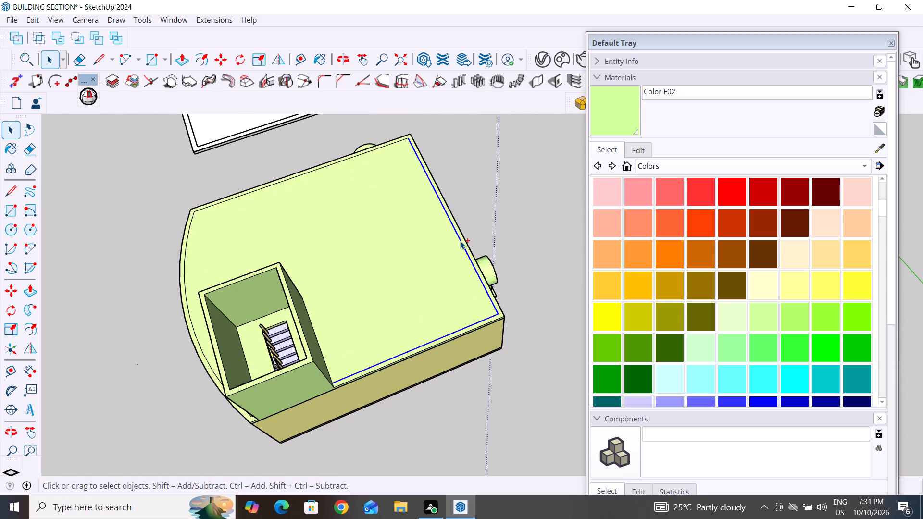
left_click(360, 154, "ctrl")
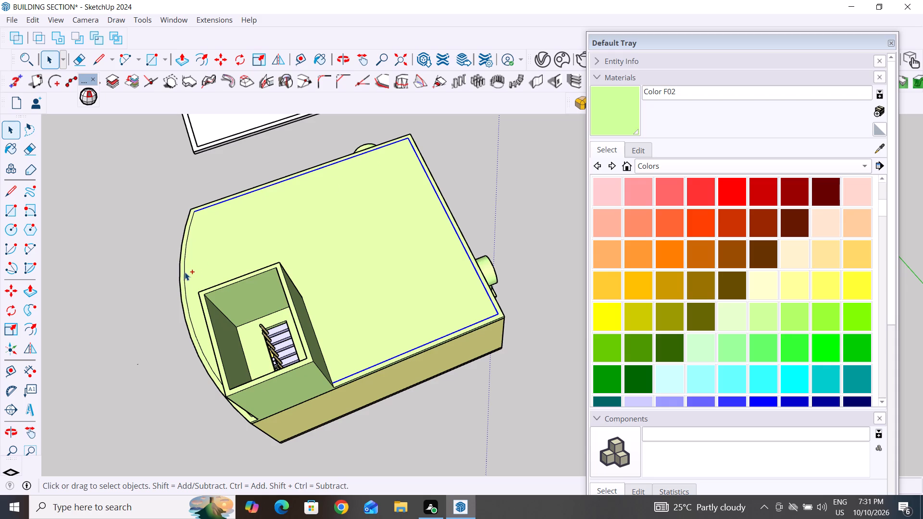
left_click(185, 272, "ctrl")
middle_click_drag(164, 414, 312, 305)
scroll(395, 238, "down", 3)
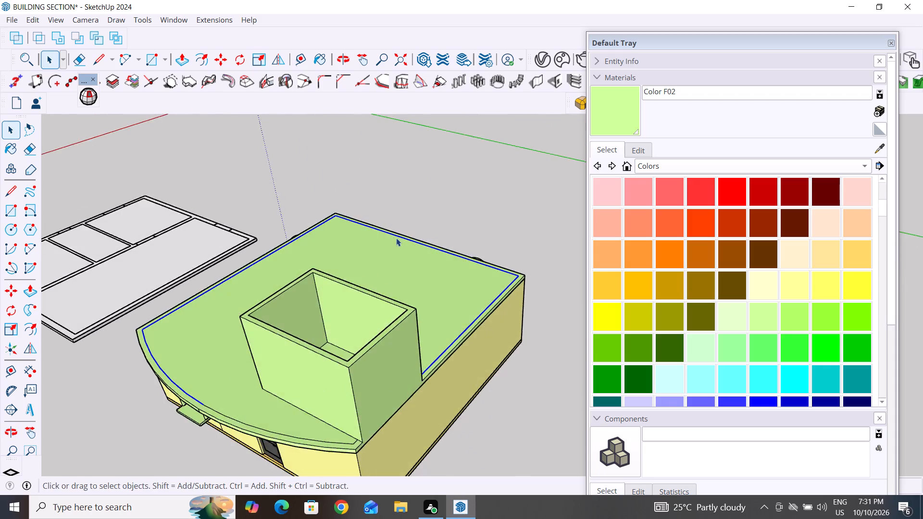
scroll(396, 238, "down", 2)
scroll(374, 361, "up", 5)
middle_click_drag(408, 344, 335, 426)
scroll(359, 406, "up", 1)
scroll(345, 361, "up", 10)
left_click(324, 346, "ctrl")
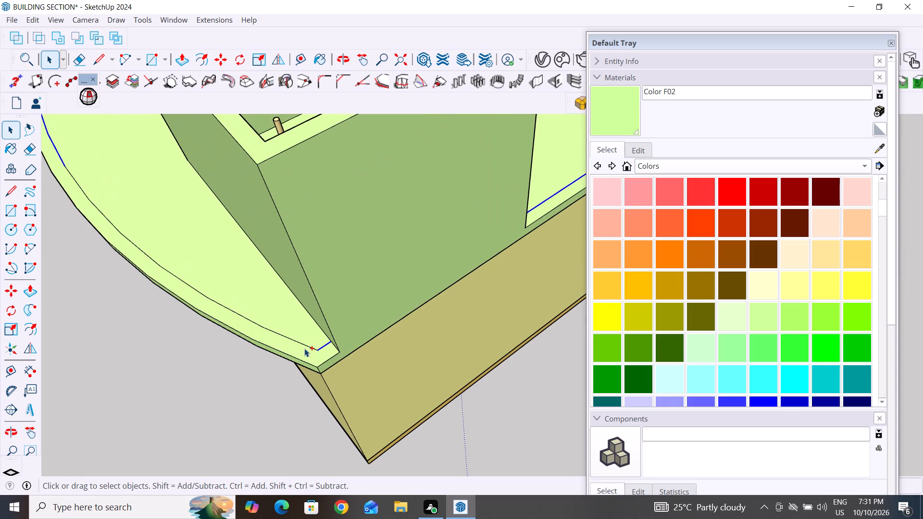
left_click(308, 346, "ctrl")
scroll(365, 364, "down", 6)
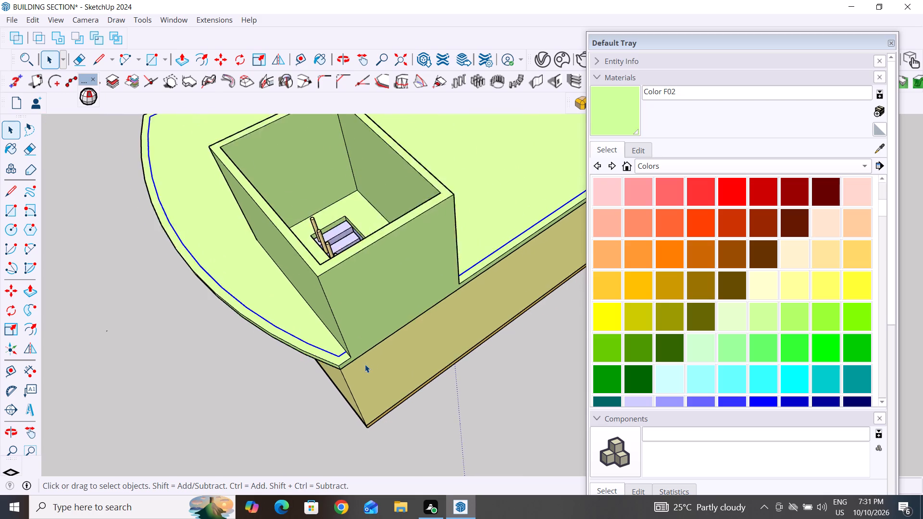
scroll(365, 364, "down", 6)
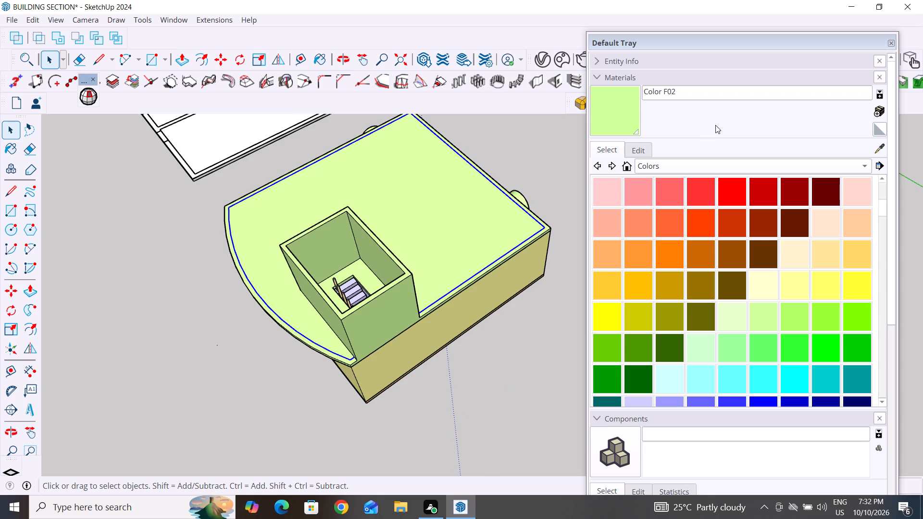
Close the Default Tray.
left_click(891, 44)
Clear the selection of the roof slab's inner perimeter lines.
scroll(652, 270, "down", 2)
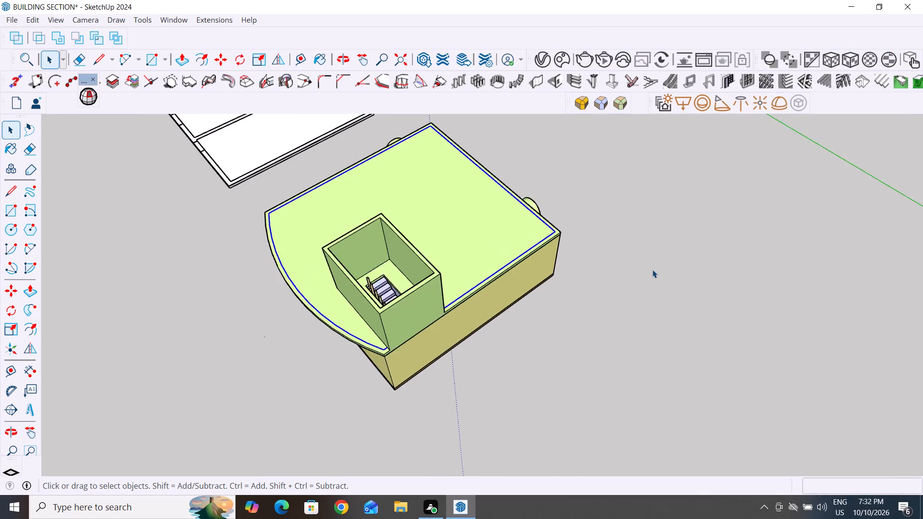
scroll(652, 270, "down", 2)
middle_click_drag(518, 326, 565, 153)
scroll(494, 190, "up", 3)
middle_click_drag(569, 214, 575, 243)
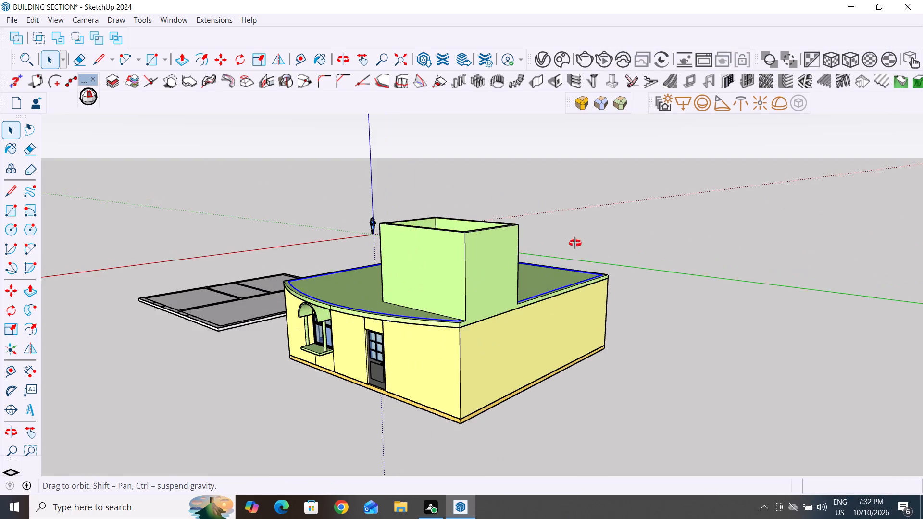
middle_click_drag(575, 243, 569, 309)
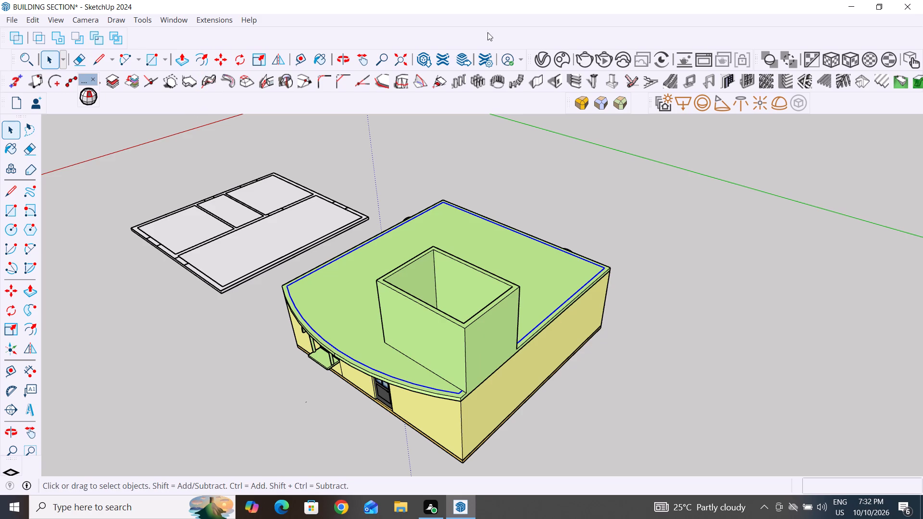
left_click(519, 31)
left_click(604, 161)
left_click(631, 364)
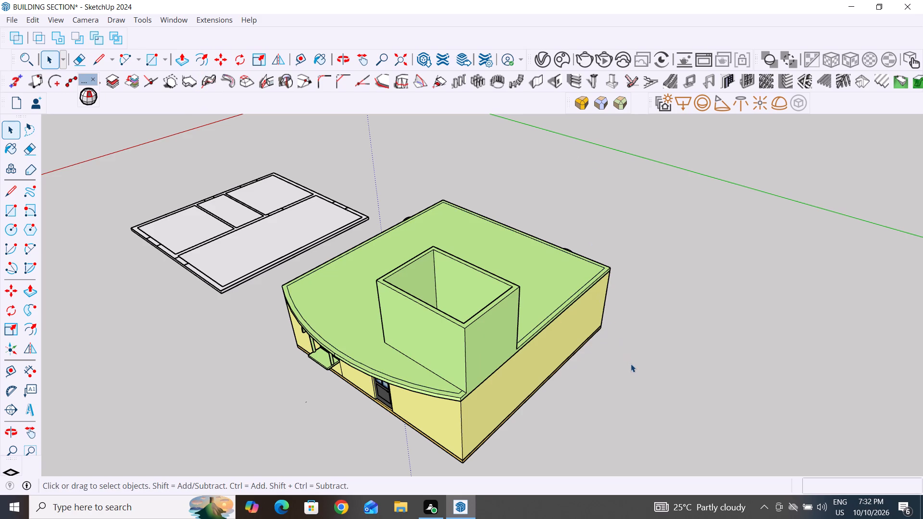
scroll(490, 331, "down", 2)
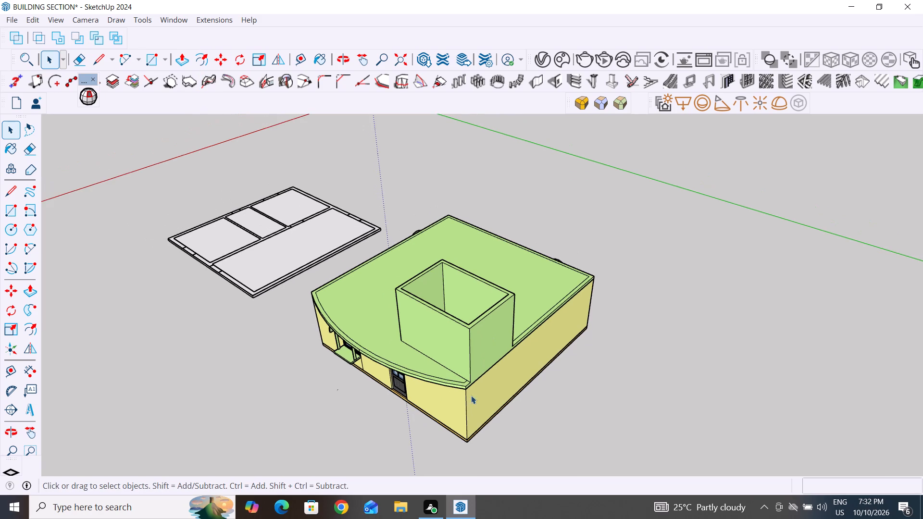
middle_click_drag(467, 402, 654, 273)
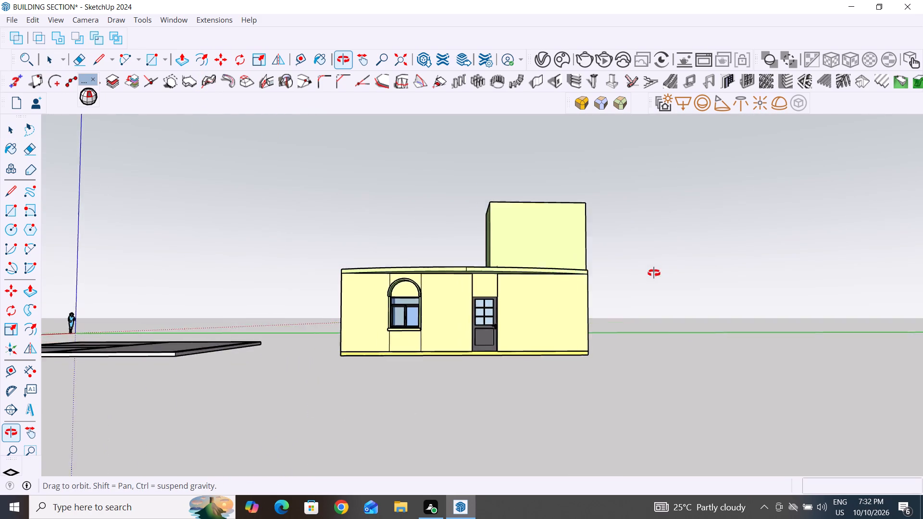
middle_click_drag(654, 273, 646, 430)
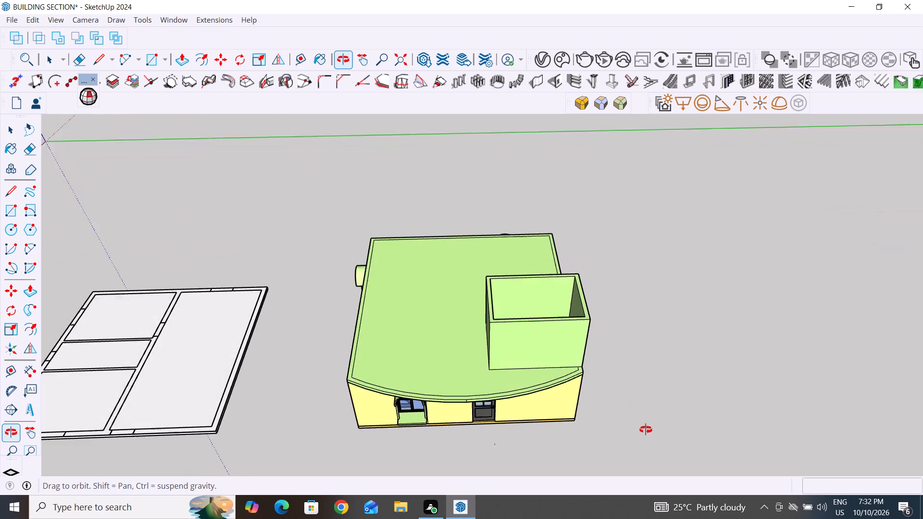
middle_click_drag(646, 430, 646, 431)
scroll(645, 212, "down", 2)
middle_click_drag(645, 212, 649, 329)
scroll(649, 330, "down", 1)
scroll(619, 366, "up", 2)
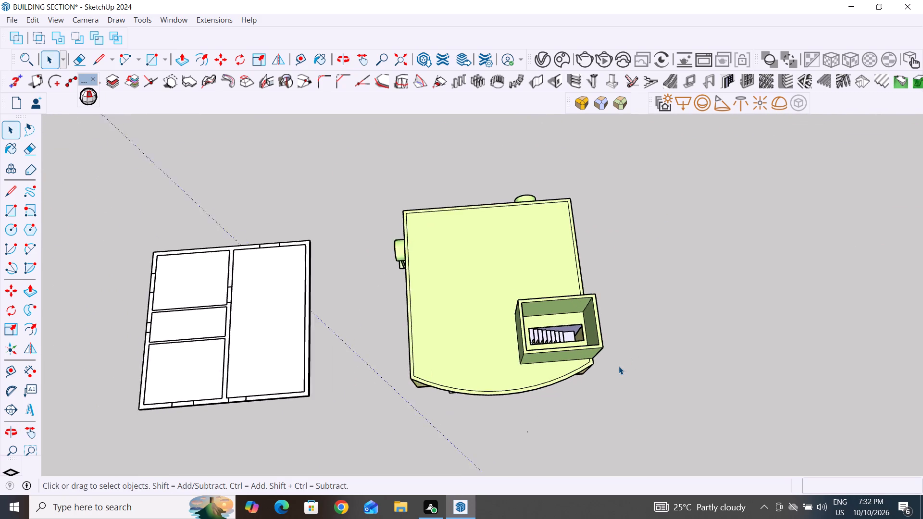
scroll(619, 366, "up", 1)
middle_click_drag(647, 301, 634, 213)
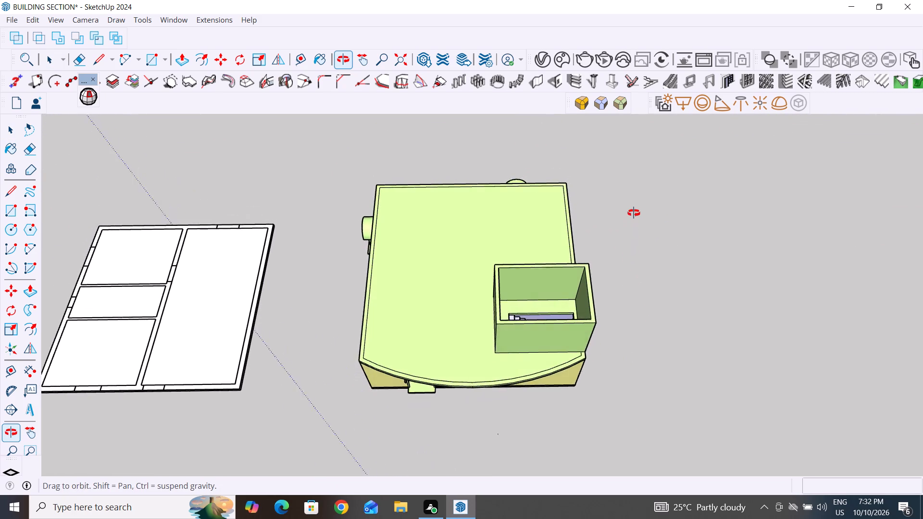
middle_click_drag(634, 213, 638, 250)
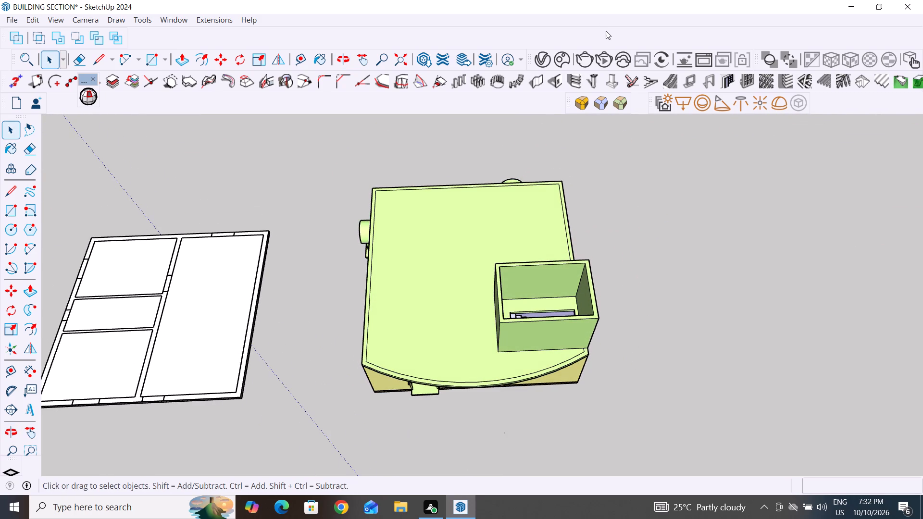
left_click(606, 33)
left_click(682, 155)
Look through the MajRail rail types and choose Type C, the framed panel rail.
left_click(170, 19)
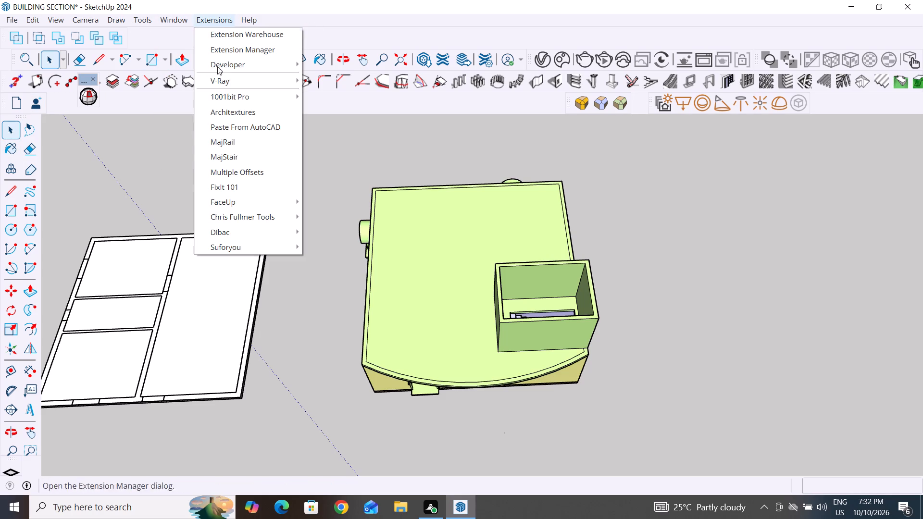
left_click(237, 143)
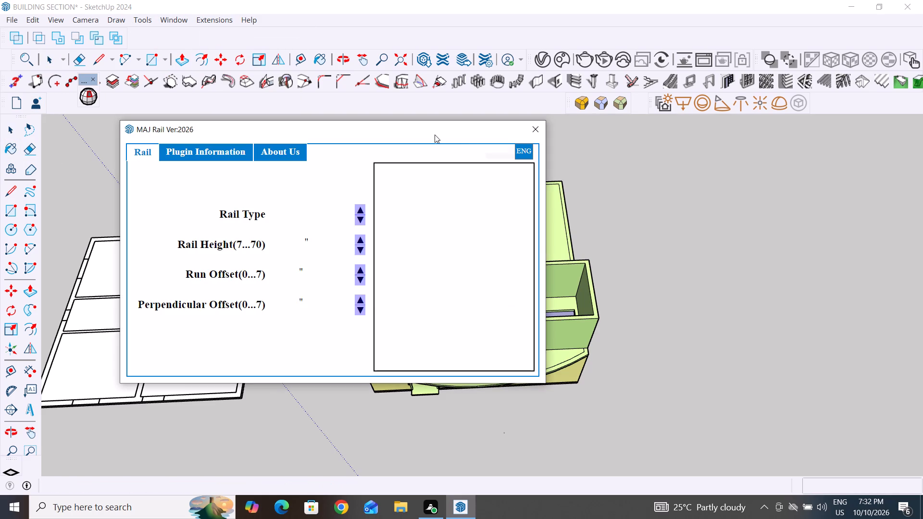
left_click(360, 219)
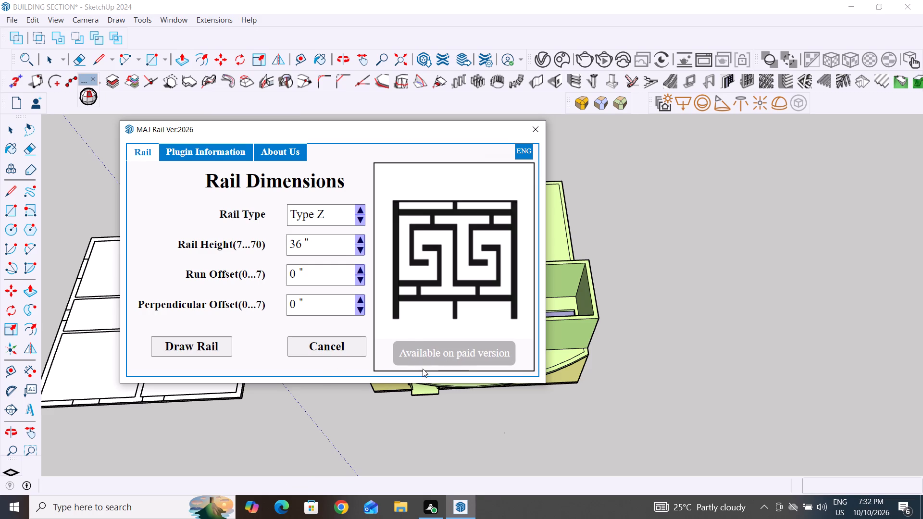
left_click(359, 222)
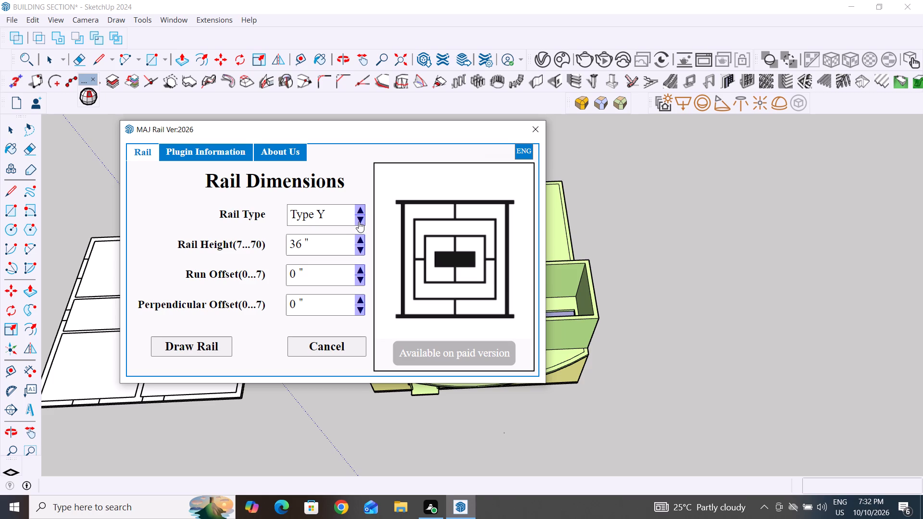
triple_click(359, 222)
double_click(359, 222)
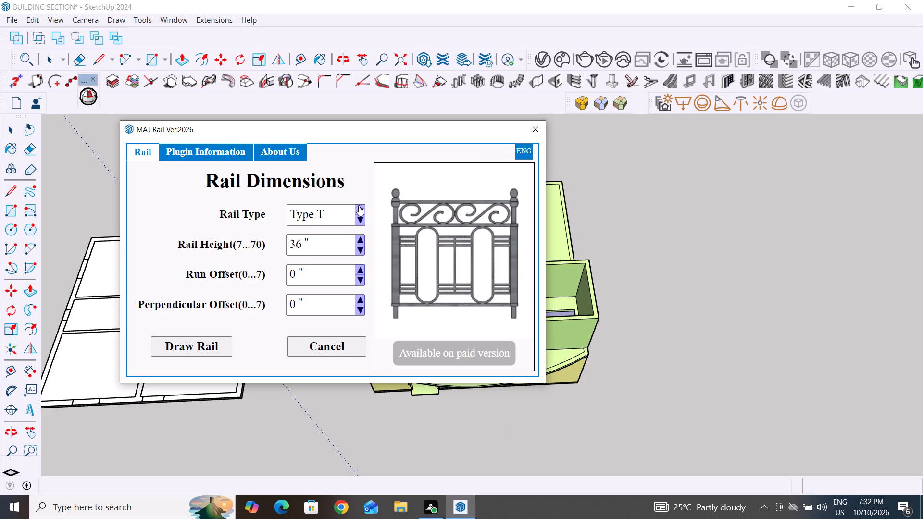
triple_click(359, 205)
triple_click(359, 205)
left_click(359, 205)
left_click(359, 205)
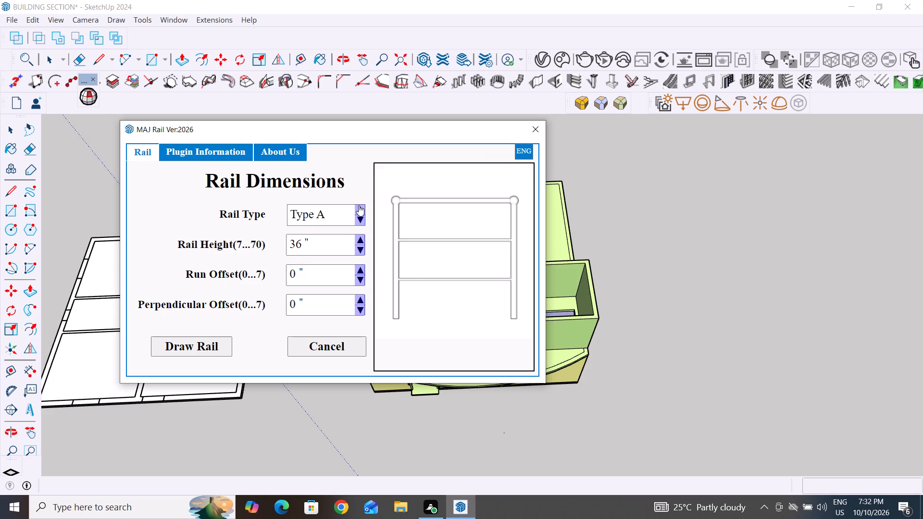
left_click(359, 205)
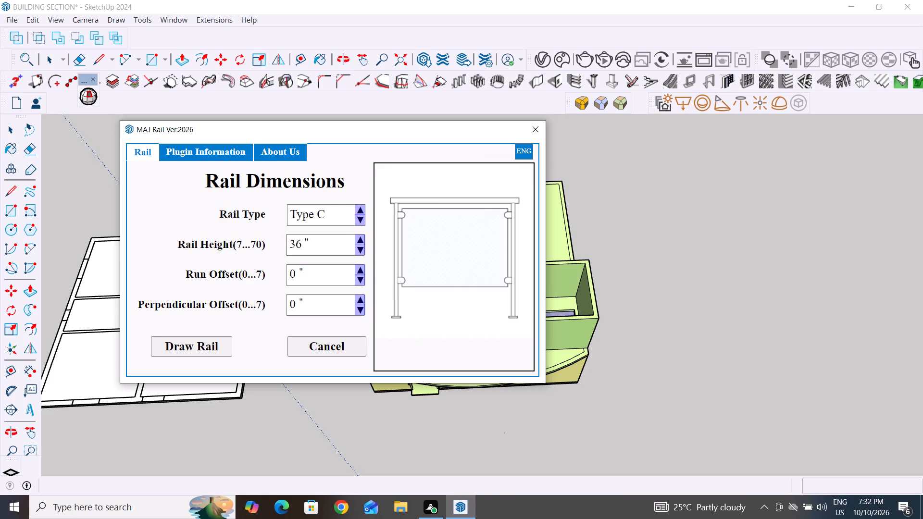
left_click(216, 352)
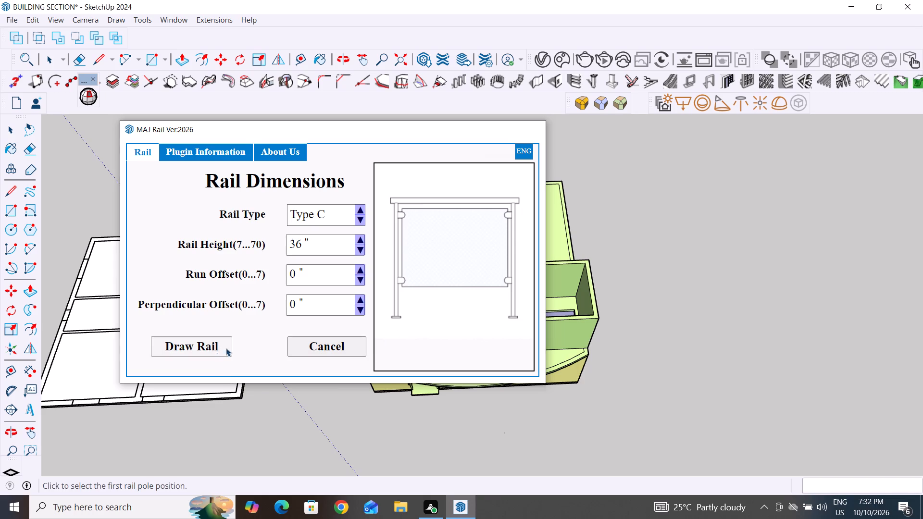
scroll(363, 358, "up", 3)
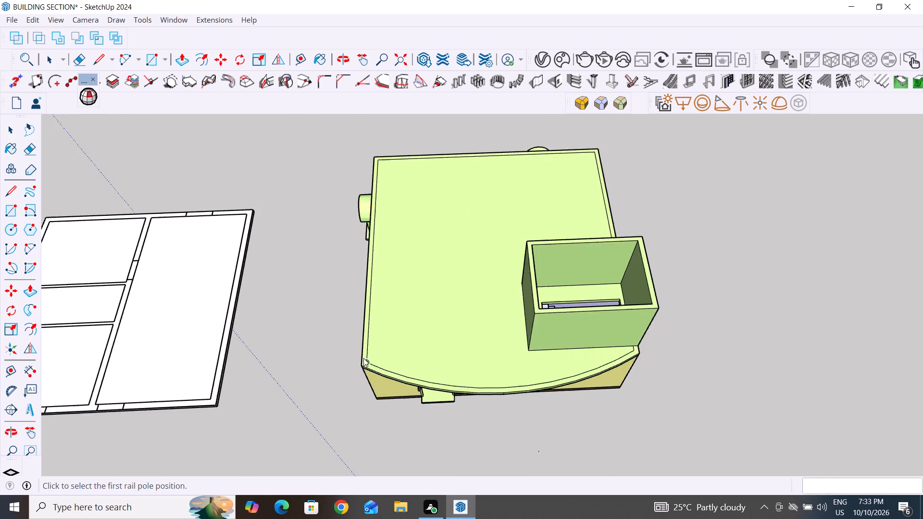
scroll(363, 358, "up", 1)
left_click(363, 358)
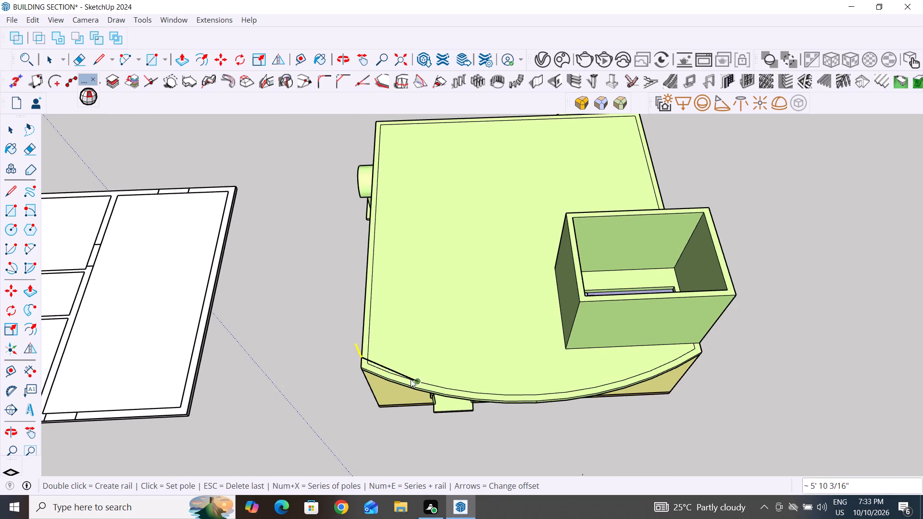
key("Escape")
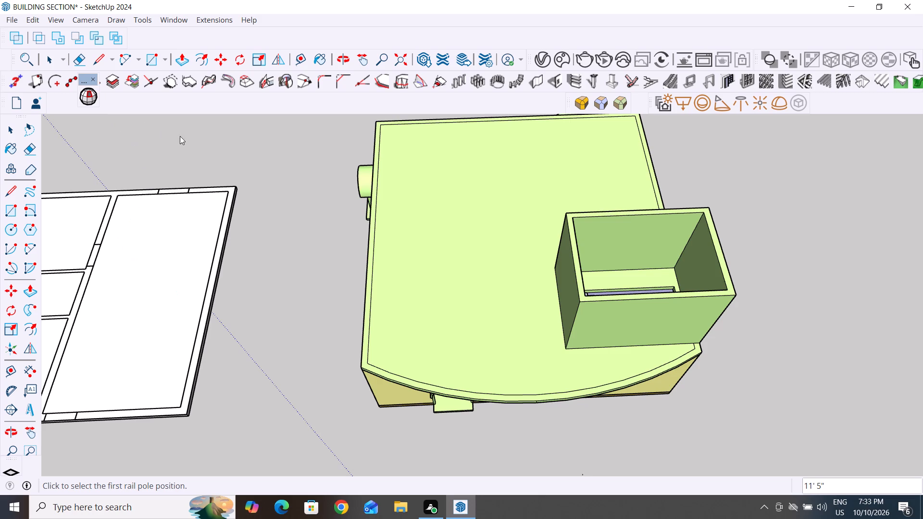
Draw the Type C rail along the roof slab's straight inner perimeter lines, from the curved front's free corner around the back to the stair enclosure.
left_click(215, 19)
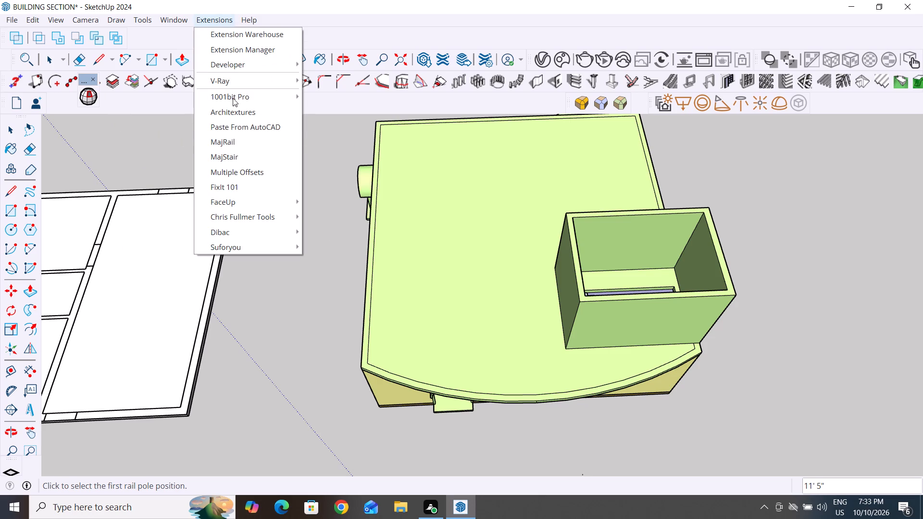
left_click(246, 148)
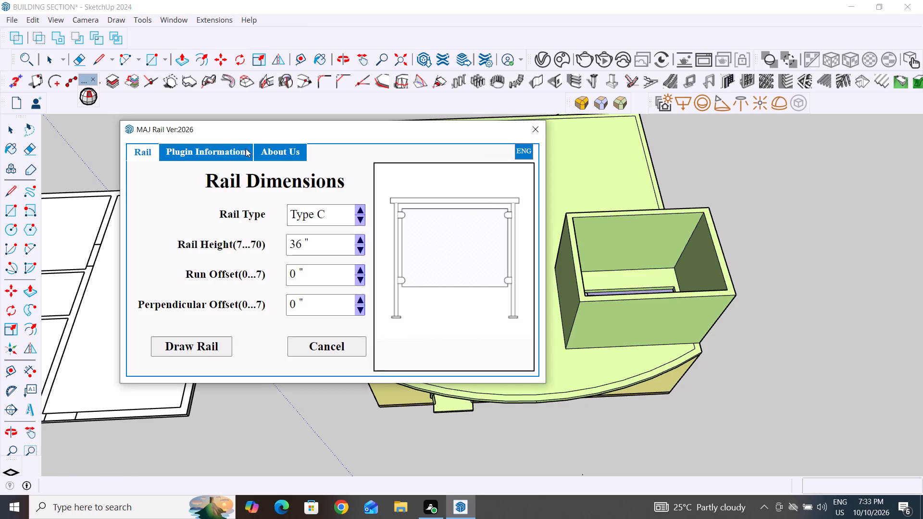
left_click(216, 347)
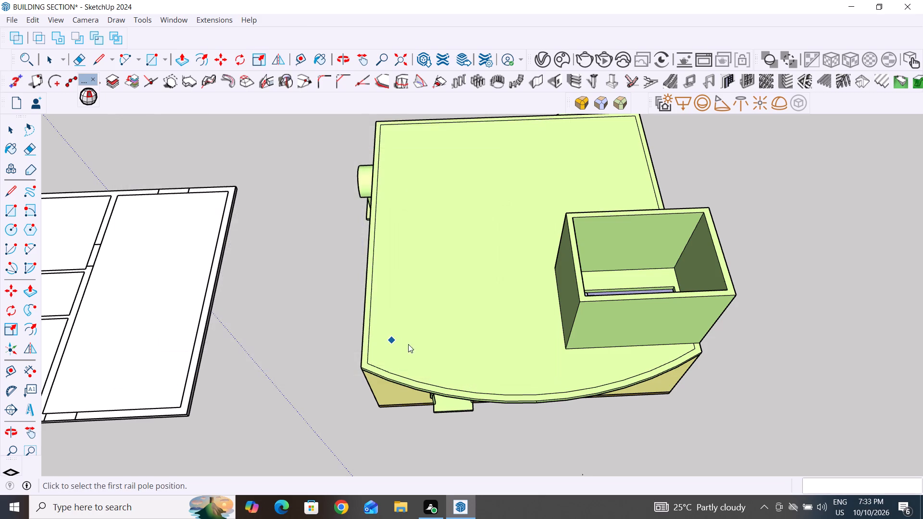
left_click(366, 361)
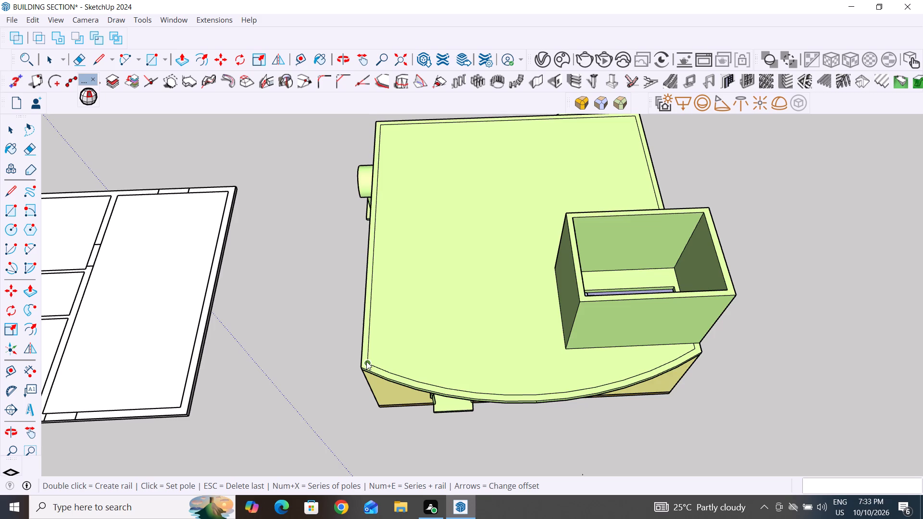
scroll(366, 361, "down", 3)
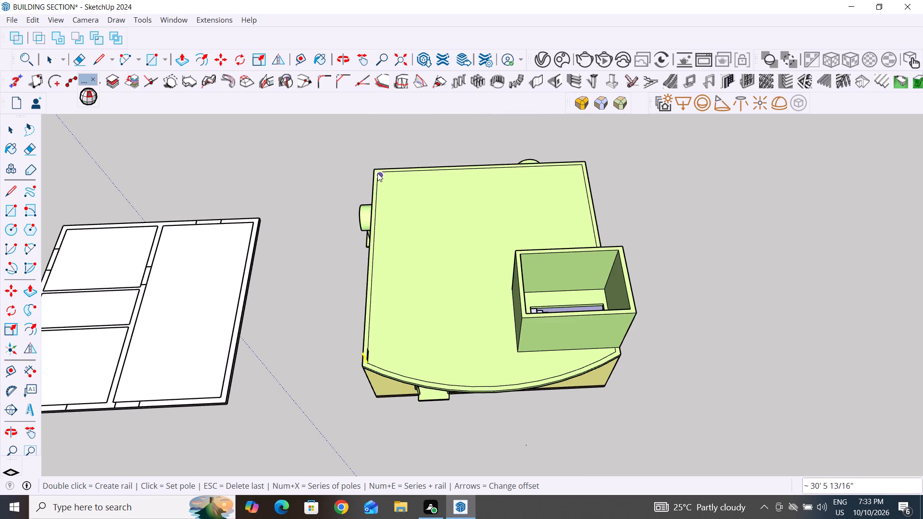
left_click(377, 170)
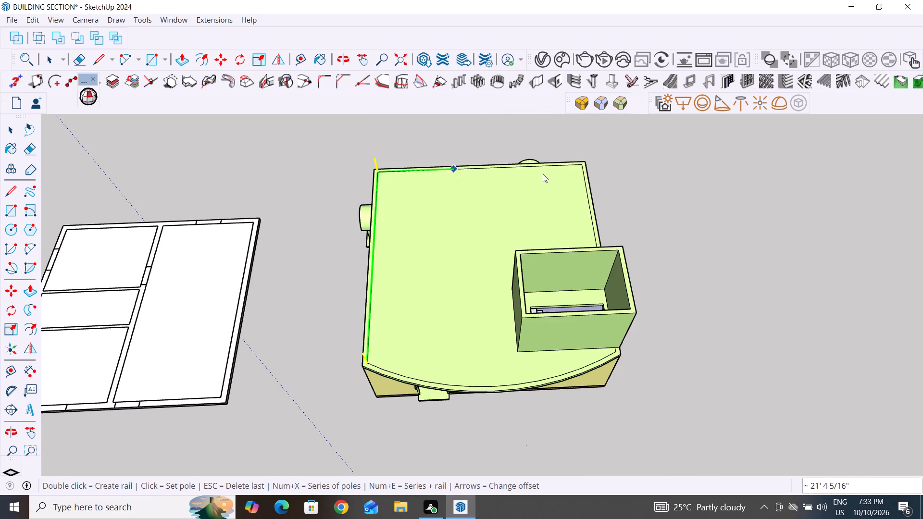
left_click(583, 163)
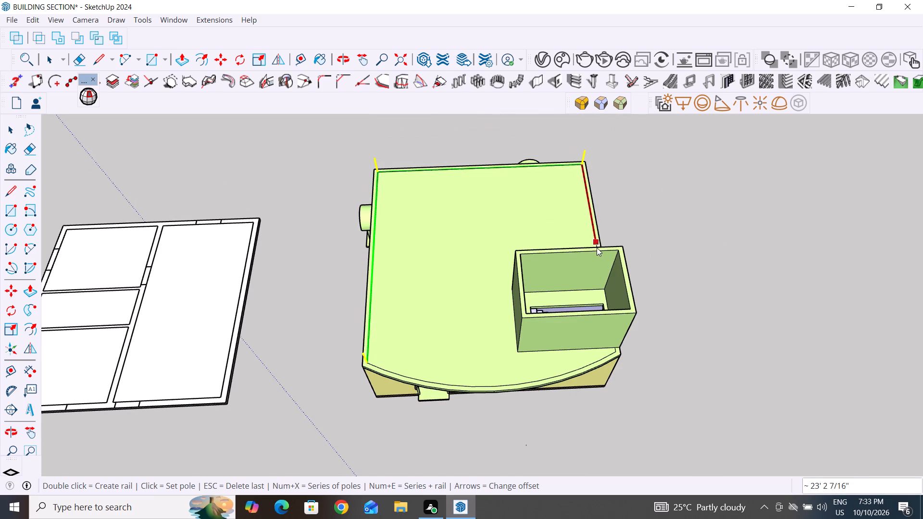
middle_click_drag(596, 247, 581, 438)
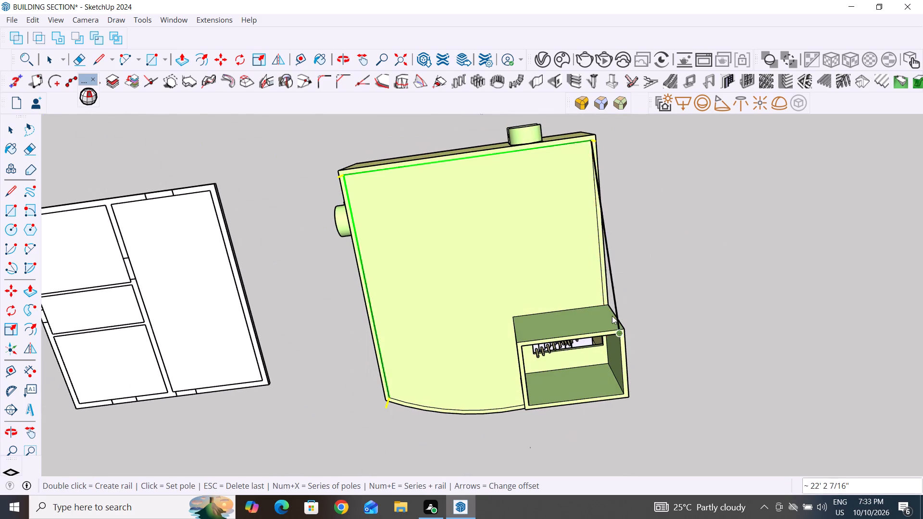
double_click(605, 307)
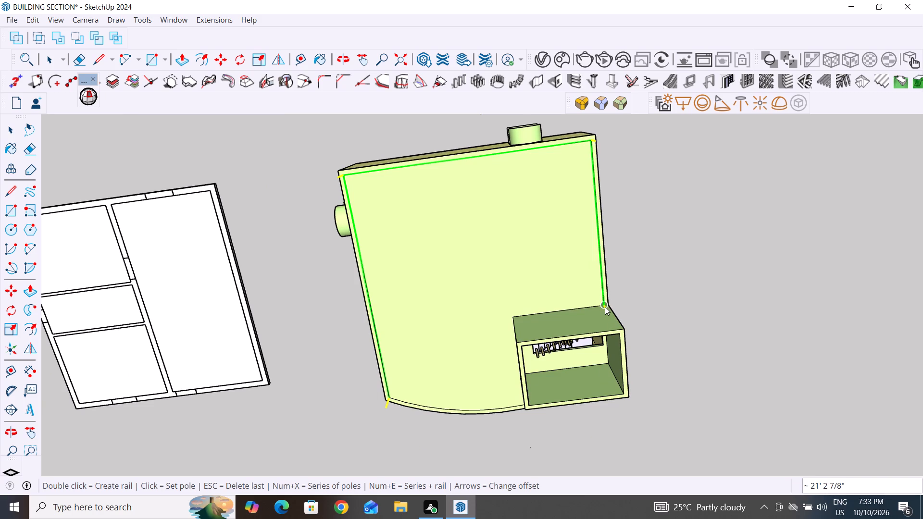
Examine the new railing on the roof slab from all sides of the building.
scroll(335, 248, "down", 9)
middle_click_drag(363, 352, 385, 137)
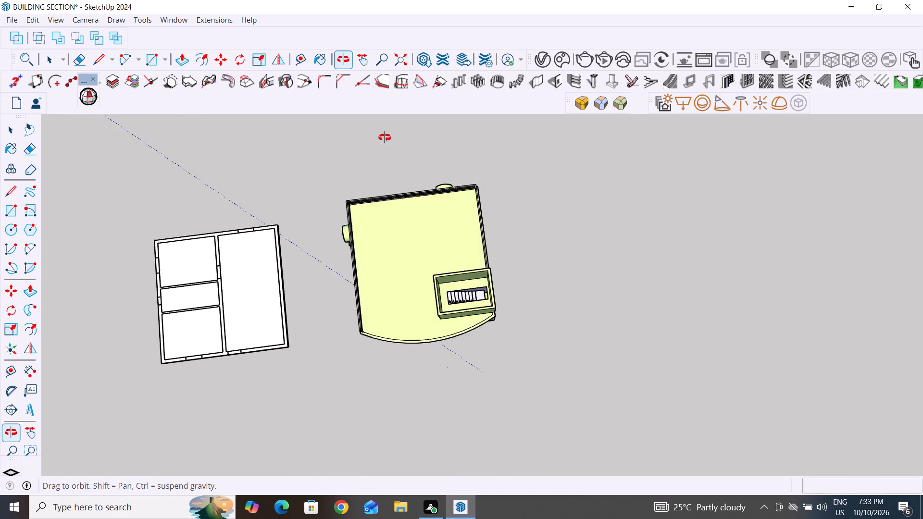
middle_click_drag(385, 137, 390, 121)
scroll(400, 338, "up", 11)
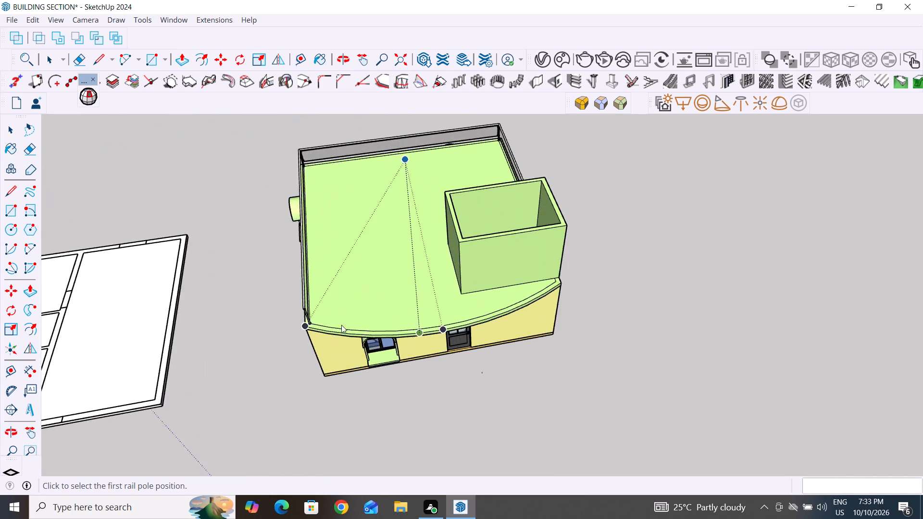
middle_click_drag(334, 327, 698, 180)
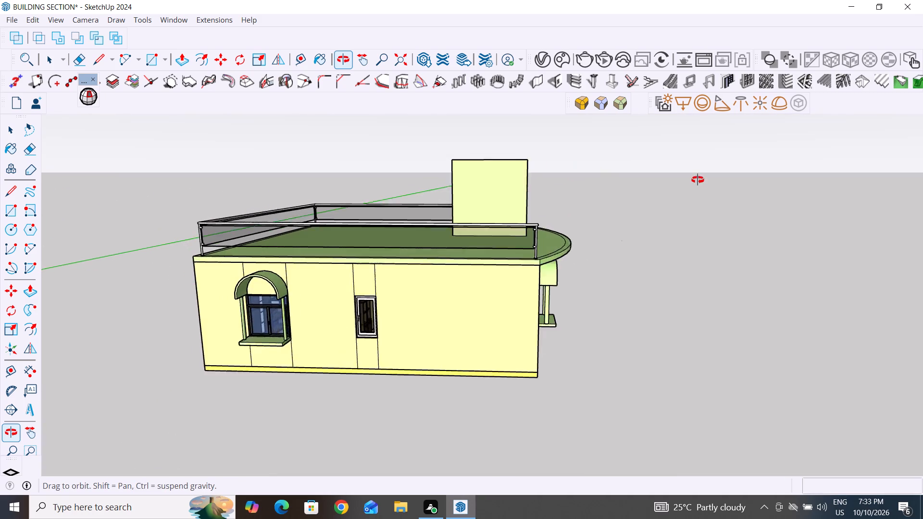
middle_click_drag(698, 180, 155, 318)
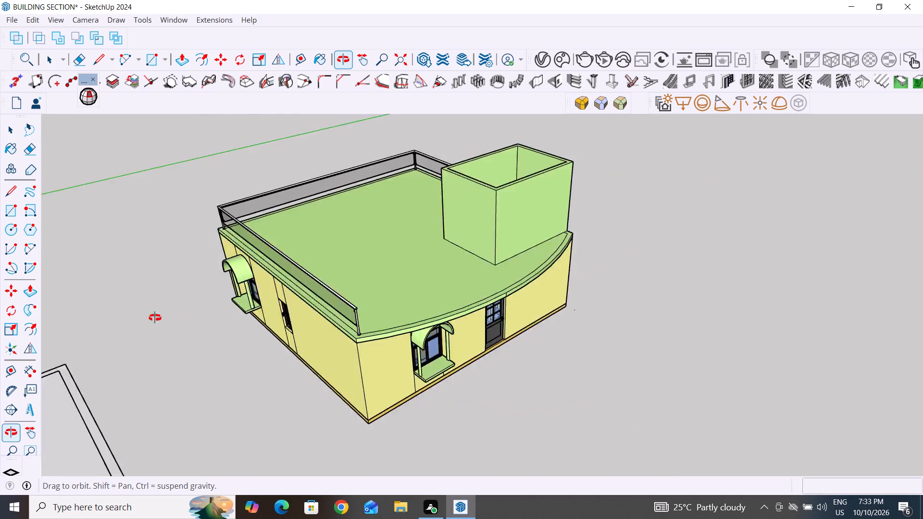
middle_click_drag(155, 318, 0, 309)
middle_click_drag(733, 297, 538, 240)
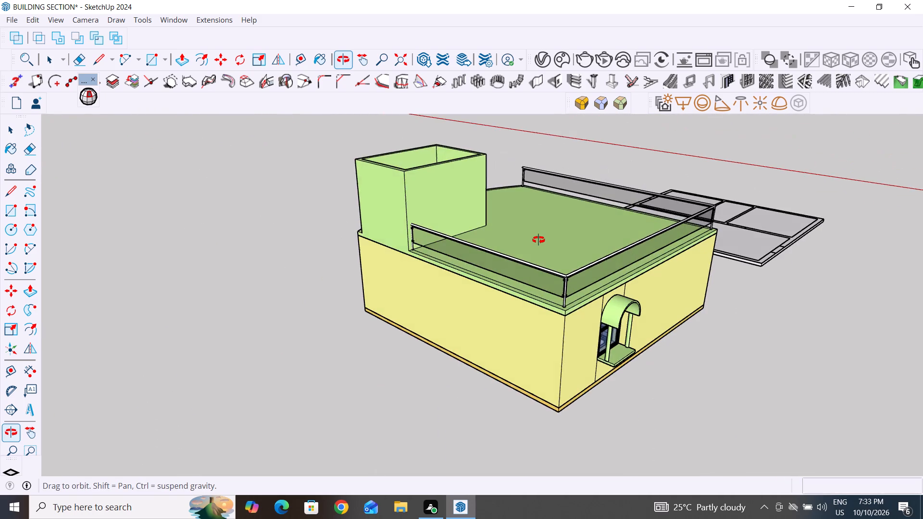
middle_click_drag(538, 240, 0, 251)
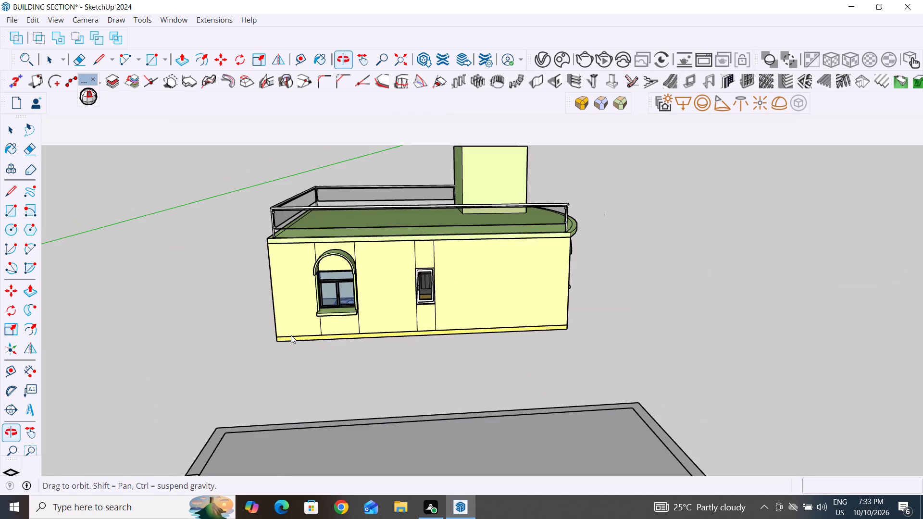
scroll(290, 335, "down", 4)
scroll(573, 326, "down", 4)
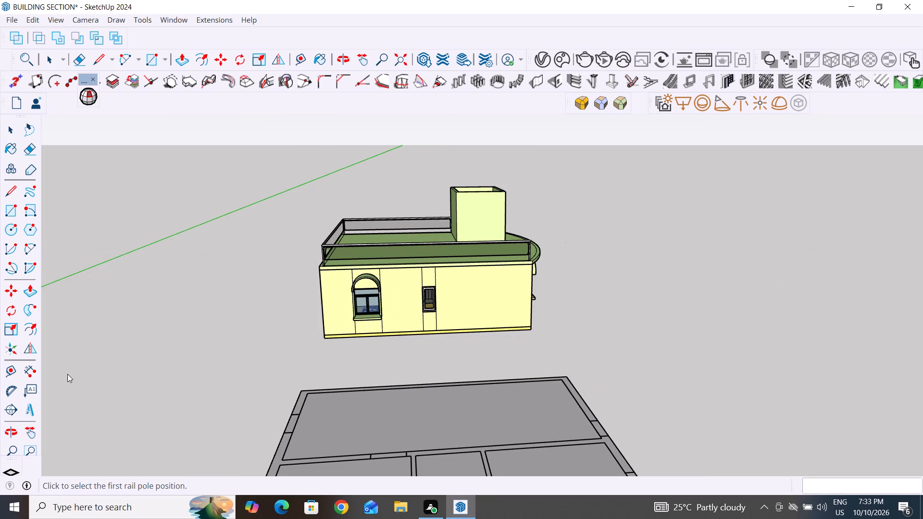
scroll(269, 477, "down", 1)
scroll(457, 347, "down", 4)
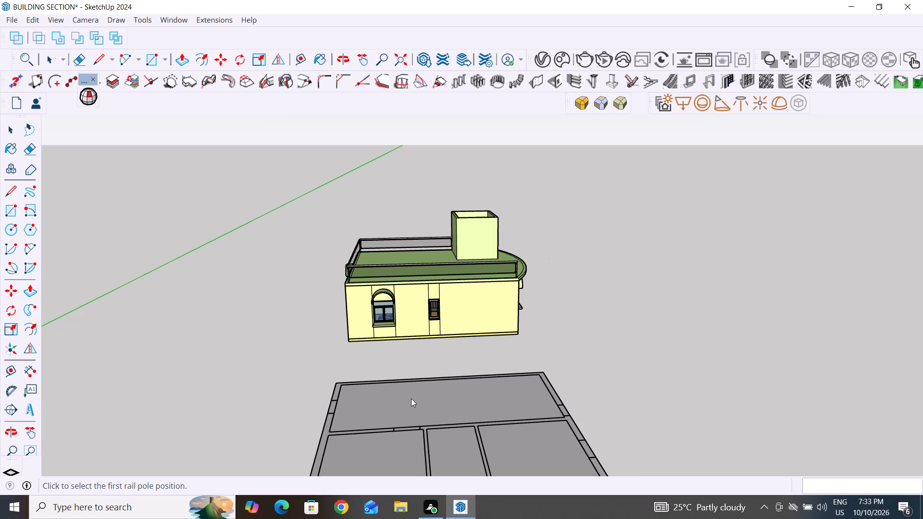
Undo the Type C railing drawn along the roof slab's inner perimeter.
key("ctrl+z")
key("ctrl+z")
Look through the MajRail rail types around Type C and close the rail settings without drawing a rail.
scroll(312, 297, "down", 4)
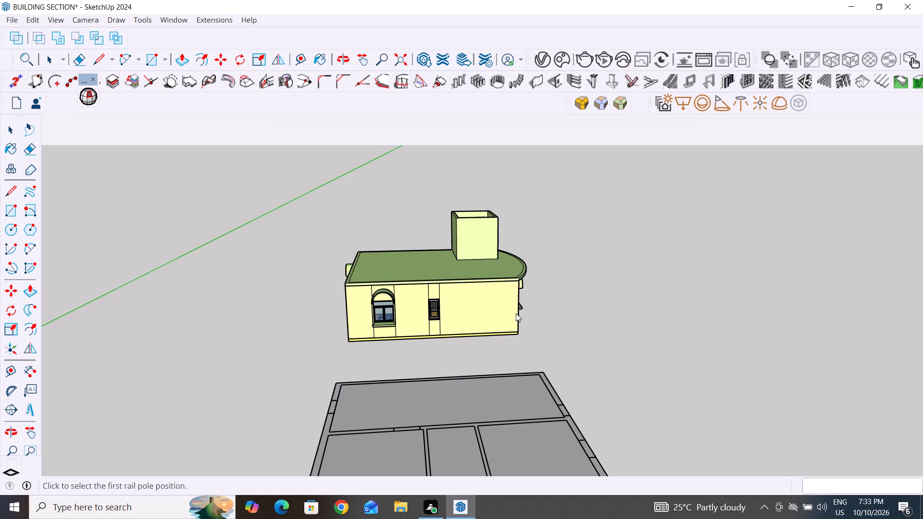
middle_click_drag(573, 288, 562, 317)
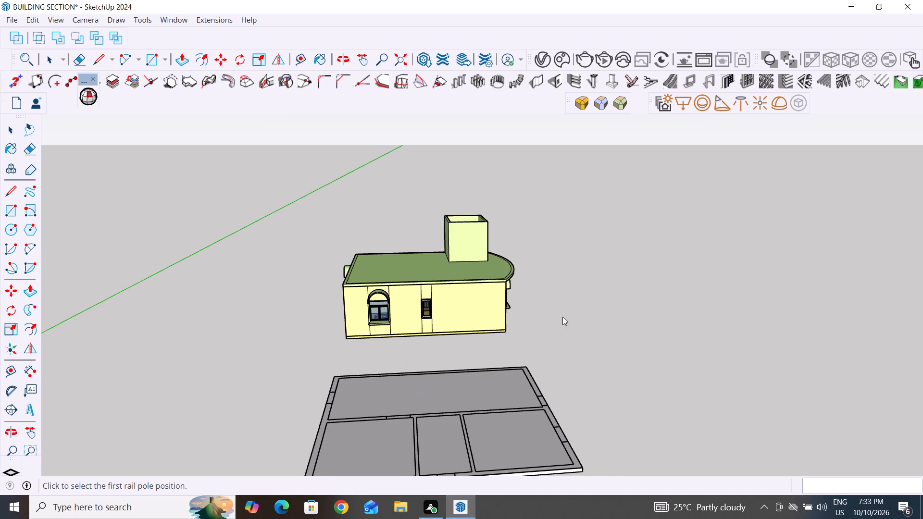
middle_click_drag(562, 317, 106, 357)
scroll(543, 229, "up", 4)
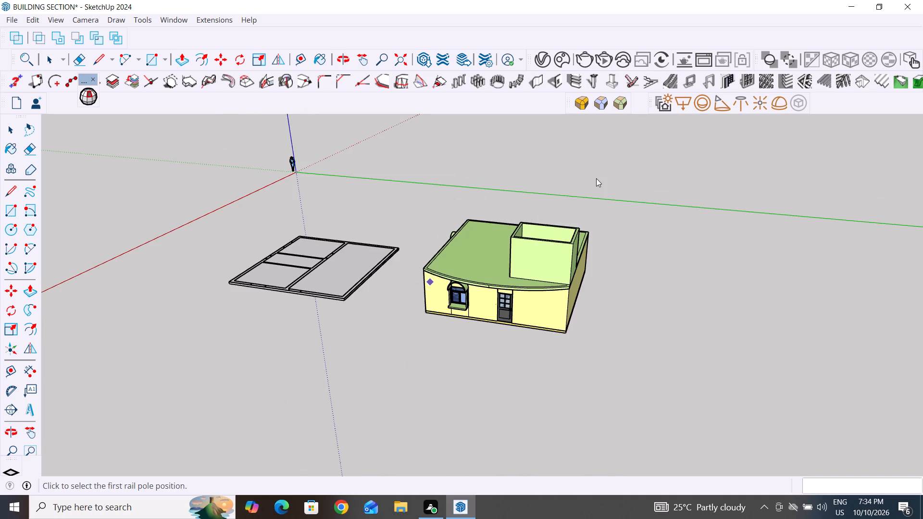
left_click(173, 23)
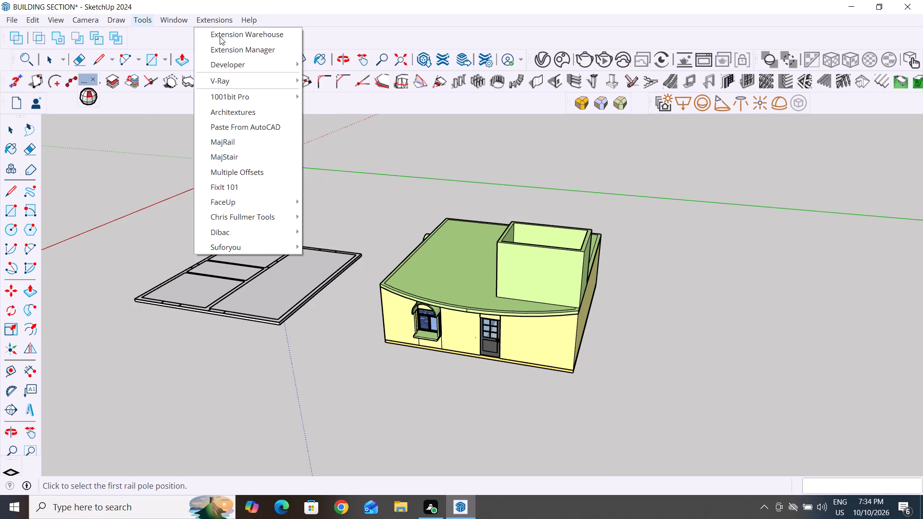
left_click(232, 148)
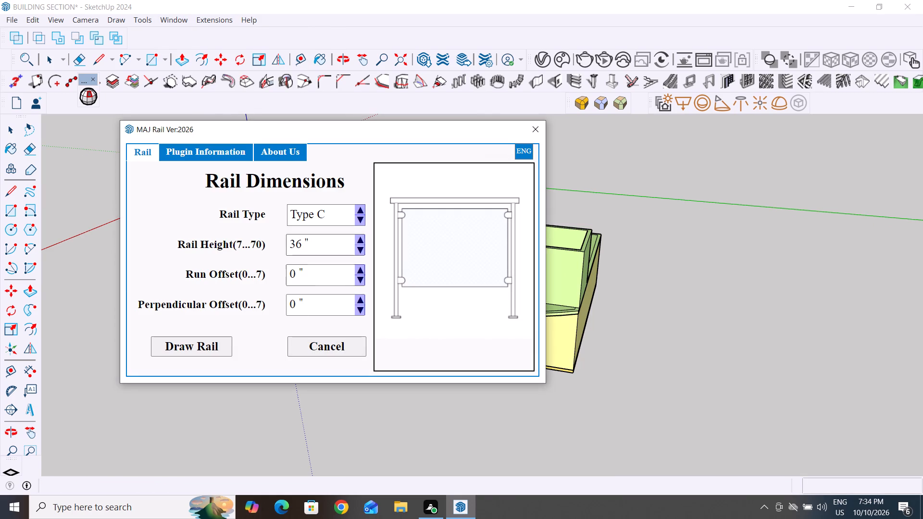
left_click(360, 223)
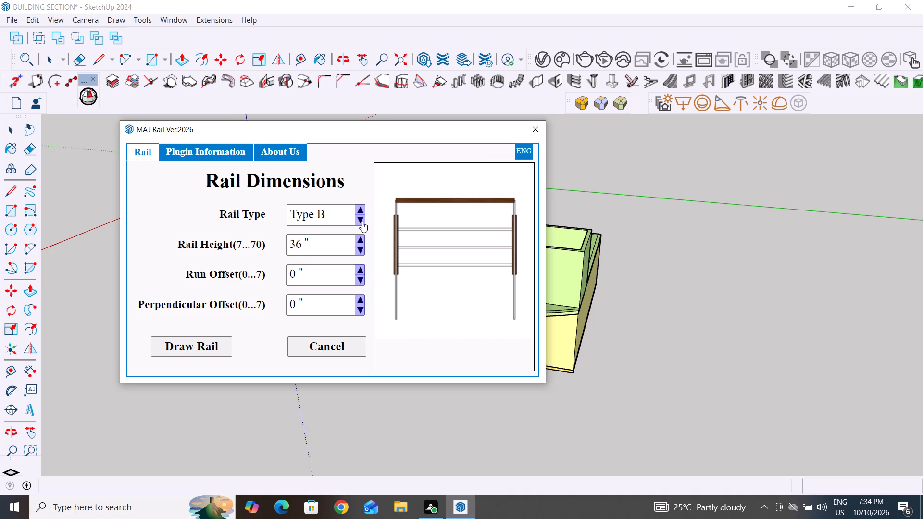
left_click(362, 222)
left_click(362, 219)
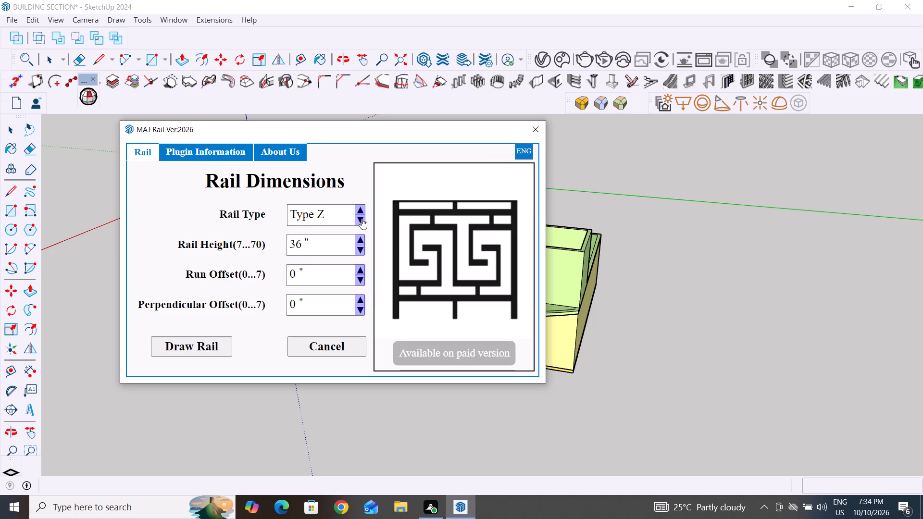
left_click(362, 211)
left_click(362, 211)
left_click(362, 211)
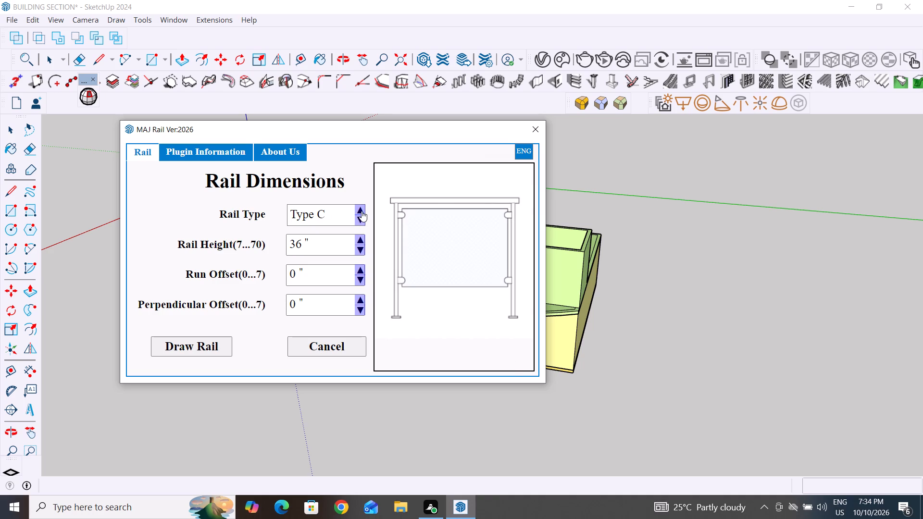
left_click(362, 211)
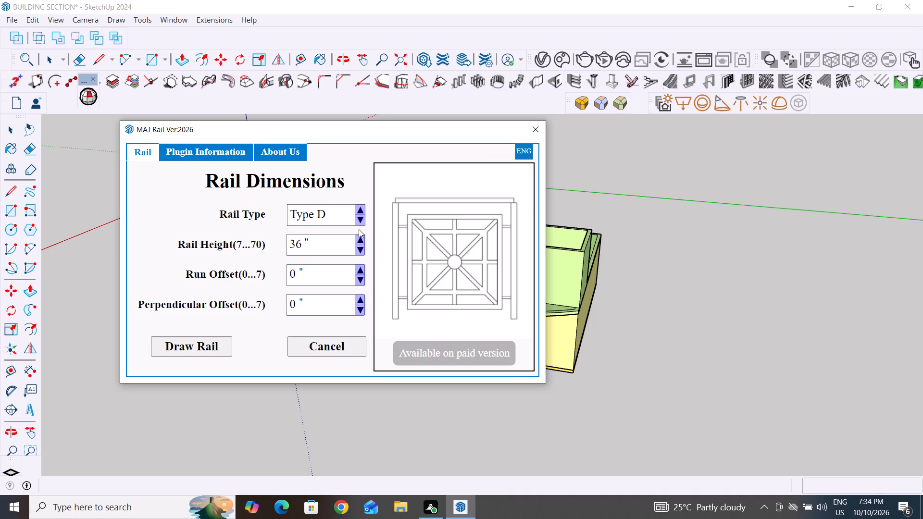
left_click(359, 222)
left_click(532, 130)
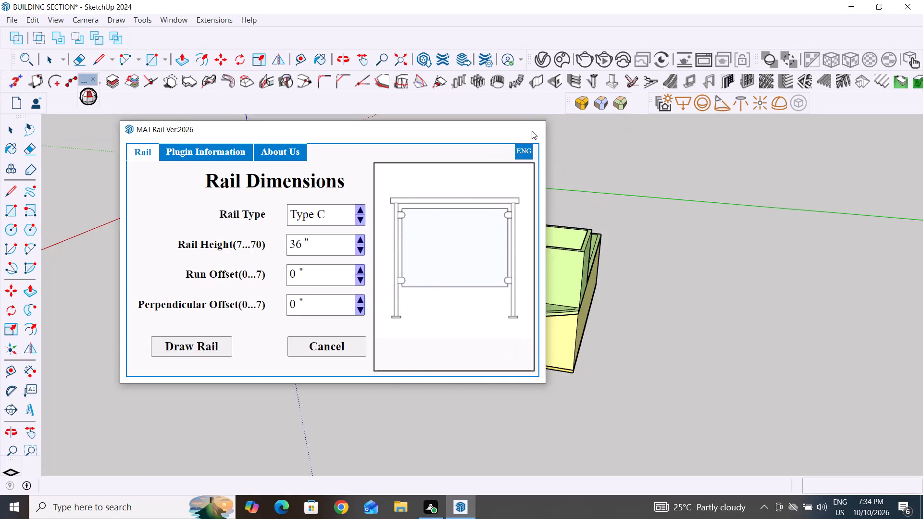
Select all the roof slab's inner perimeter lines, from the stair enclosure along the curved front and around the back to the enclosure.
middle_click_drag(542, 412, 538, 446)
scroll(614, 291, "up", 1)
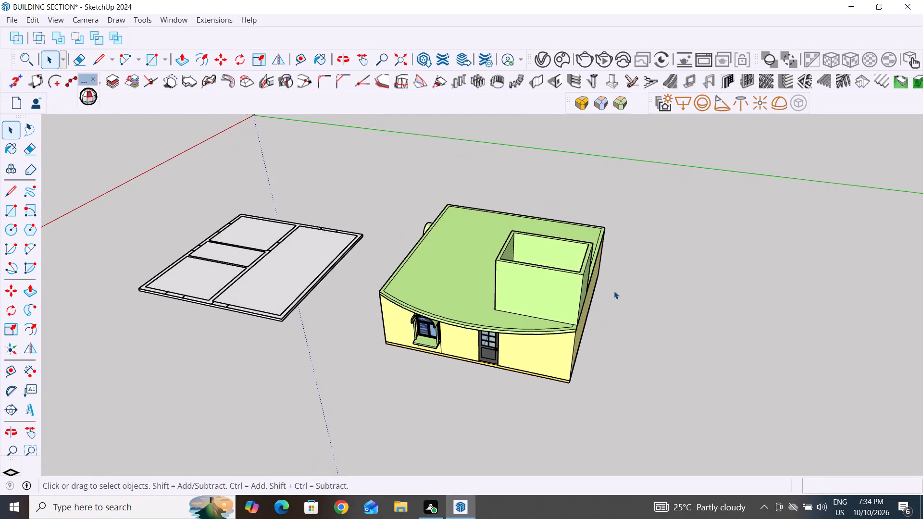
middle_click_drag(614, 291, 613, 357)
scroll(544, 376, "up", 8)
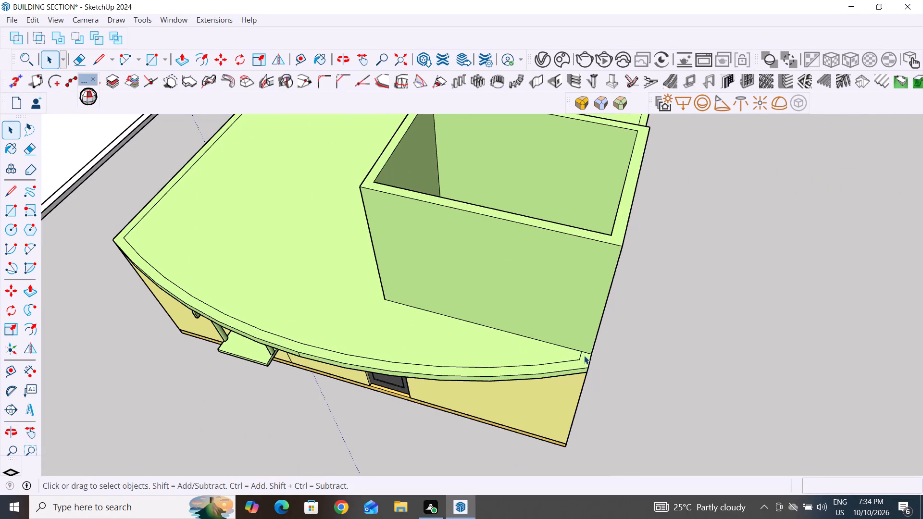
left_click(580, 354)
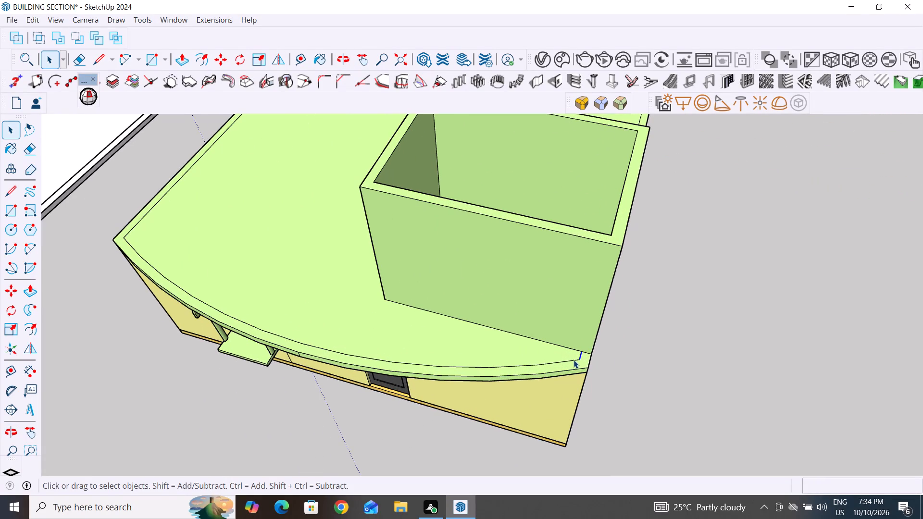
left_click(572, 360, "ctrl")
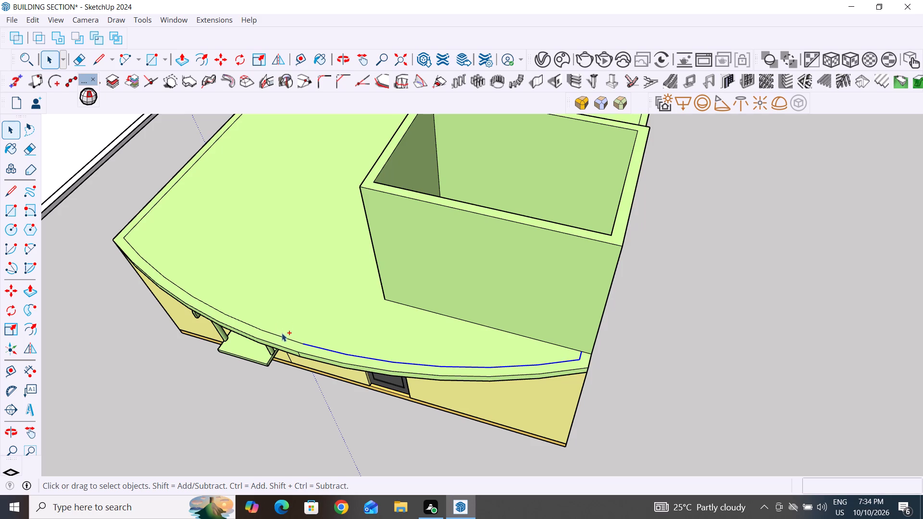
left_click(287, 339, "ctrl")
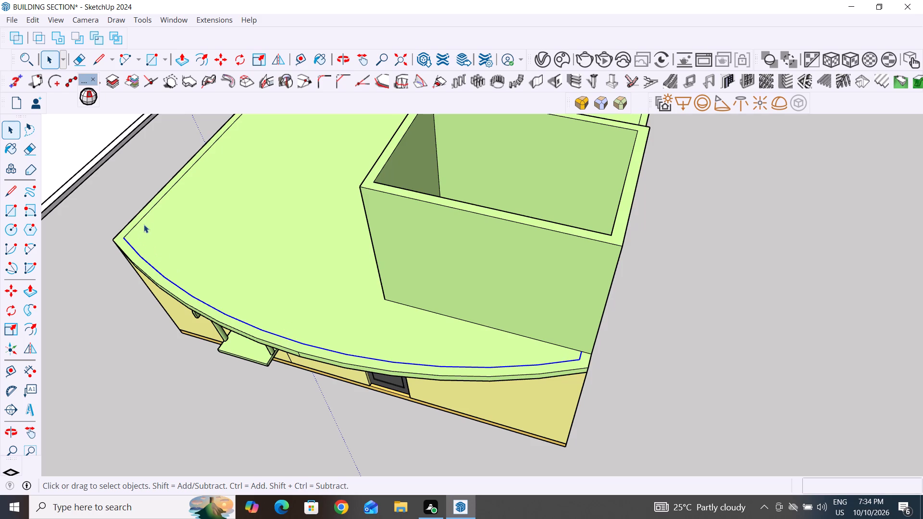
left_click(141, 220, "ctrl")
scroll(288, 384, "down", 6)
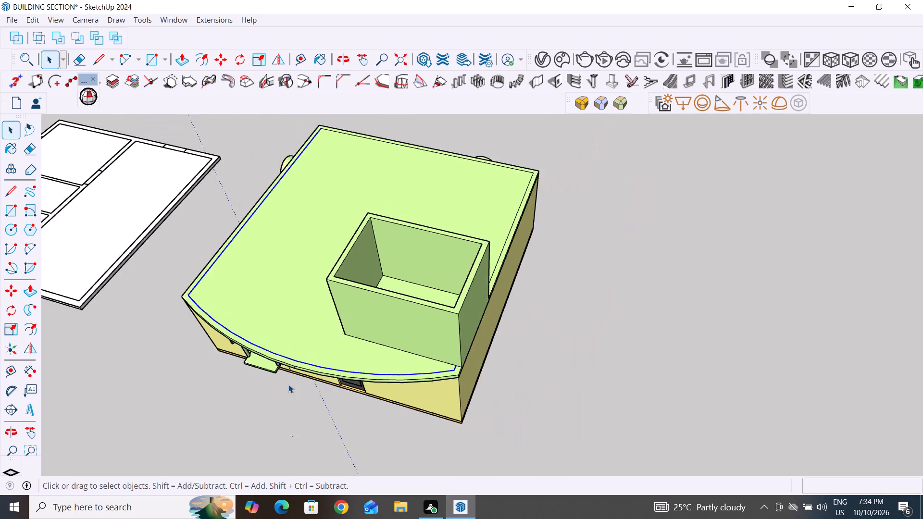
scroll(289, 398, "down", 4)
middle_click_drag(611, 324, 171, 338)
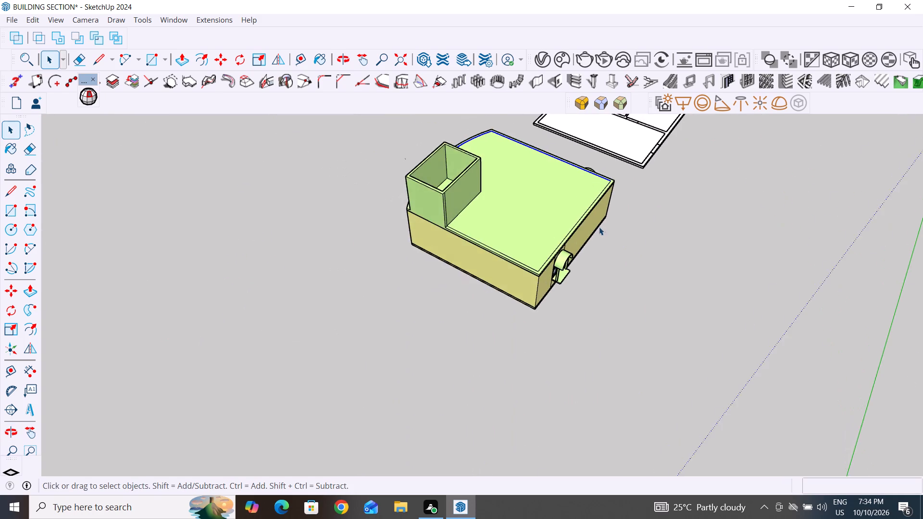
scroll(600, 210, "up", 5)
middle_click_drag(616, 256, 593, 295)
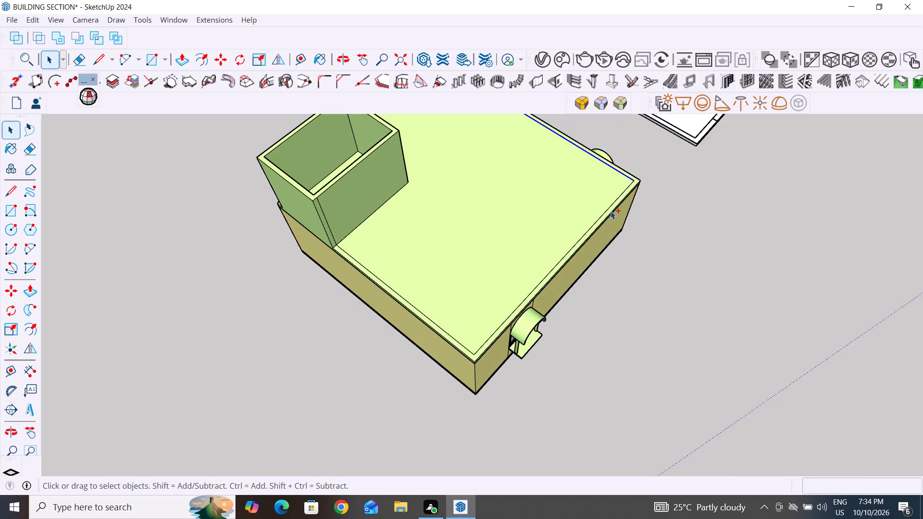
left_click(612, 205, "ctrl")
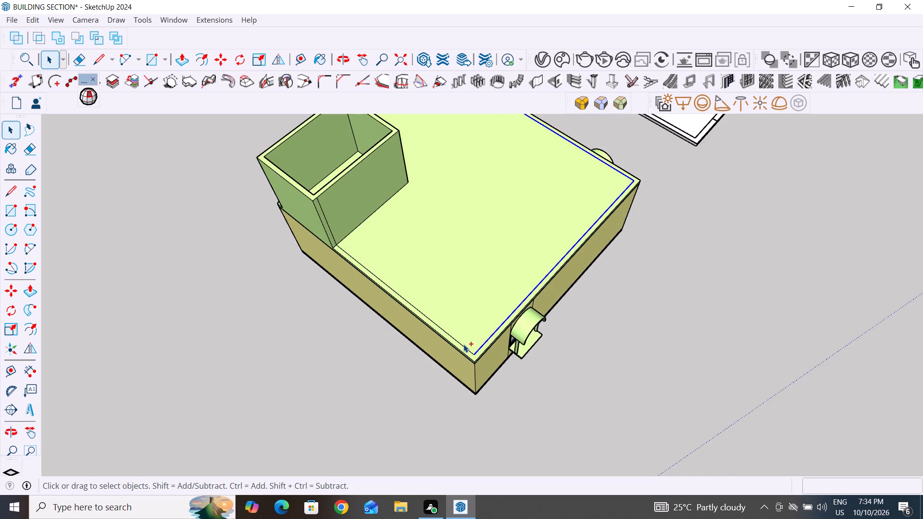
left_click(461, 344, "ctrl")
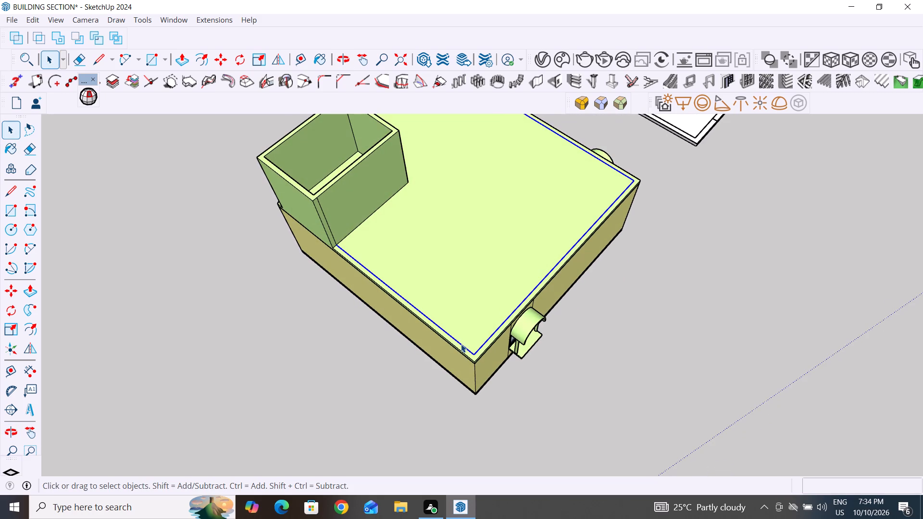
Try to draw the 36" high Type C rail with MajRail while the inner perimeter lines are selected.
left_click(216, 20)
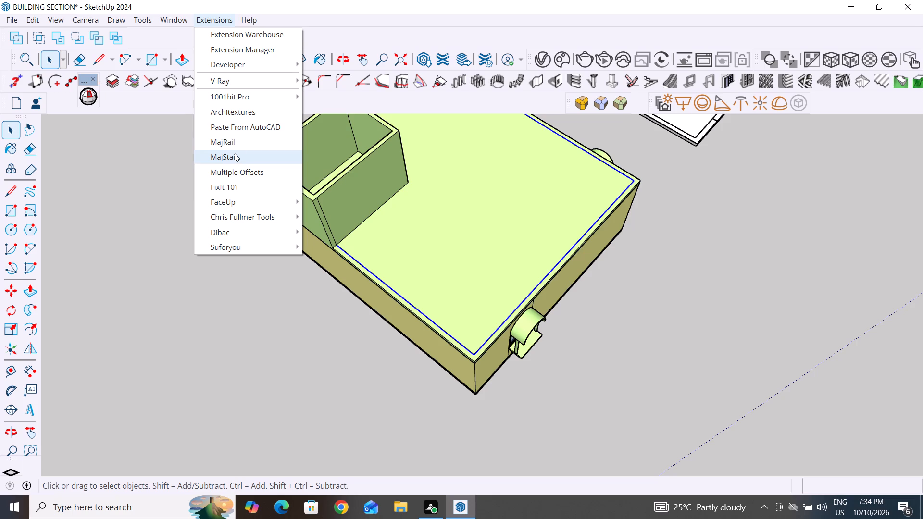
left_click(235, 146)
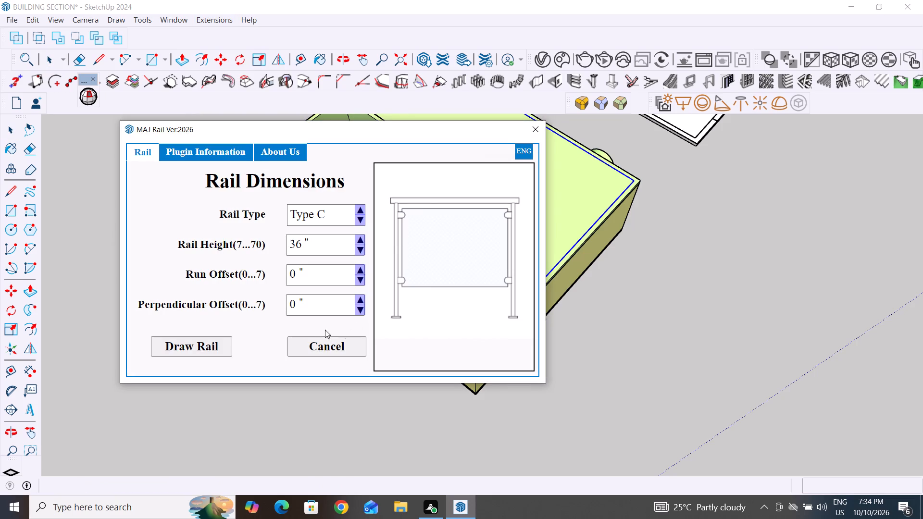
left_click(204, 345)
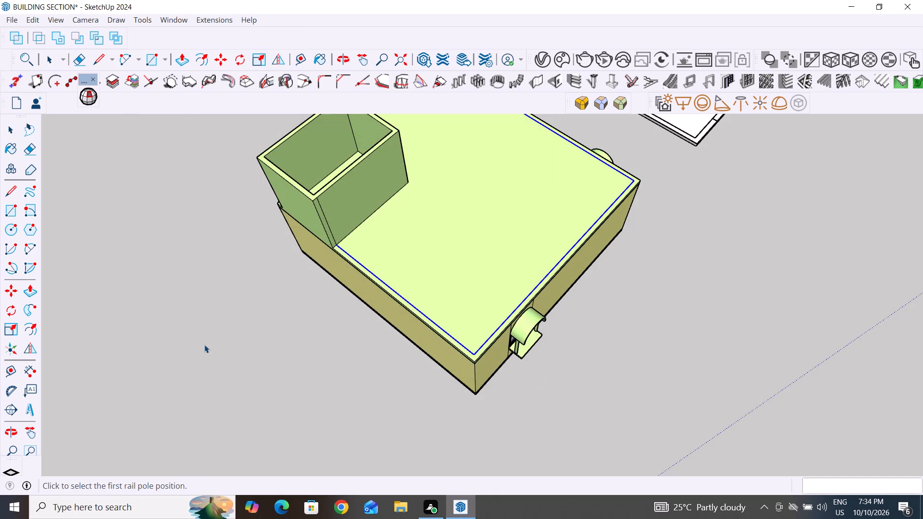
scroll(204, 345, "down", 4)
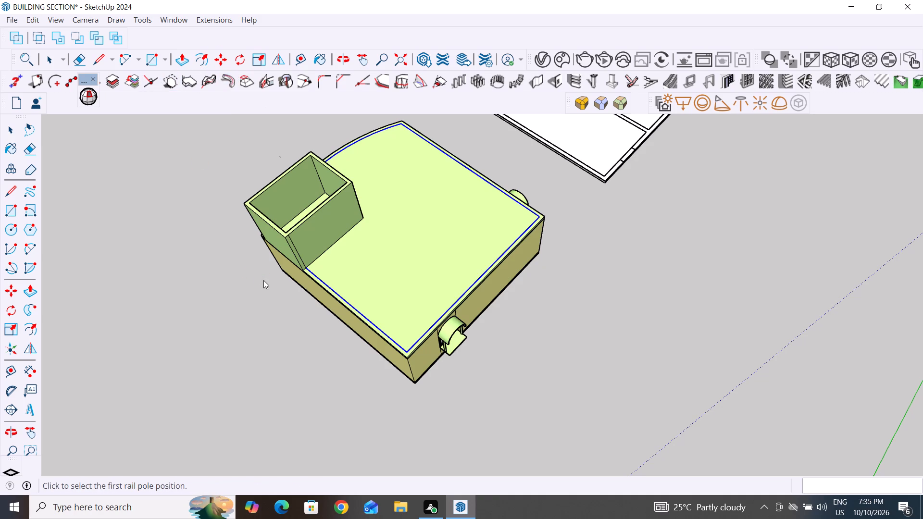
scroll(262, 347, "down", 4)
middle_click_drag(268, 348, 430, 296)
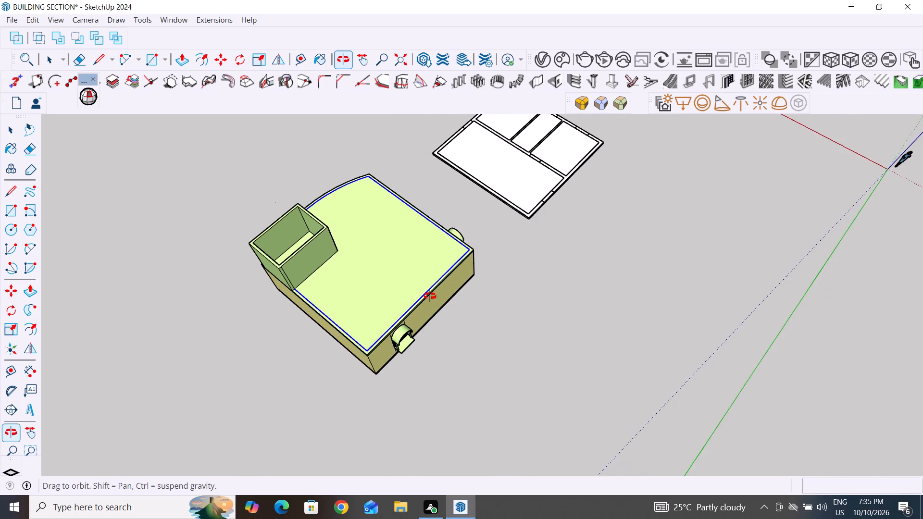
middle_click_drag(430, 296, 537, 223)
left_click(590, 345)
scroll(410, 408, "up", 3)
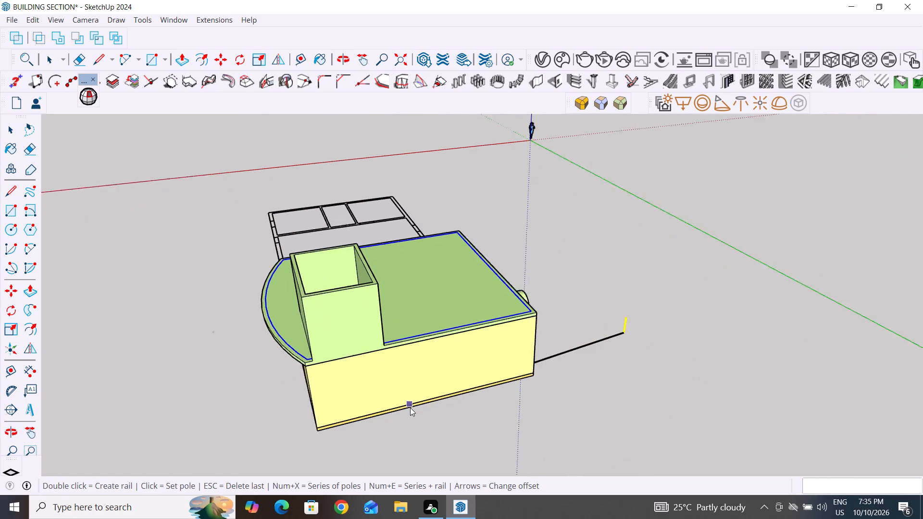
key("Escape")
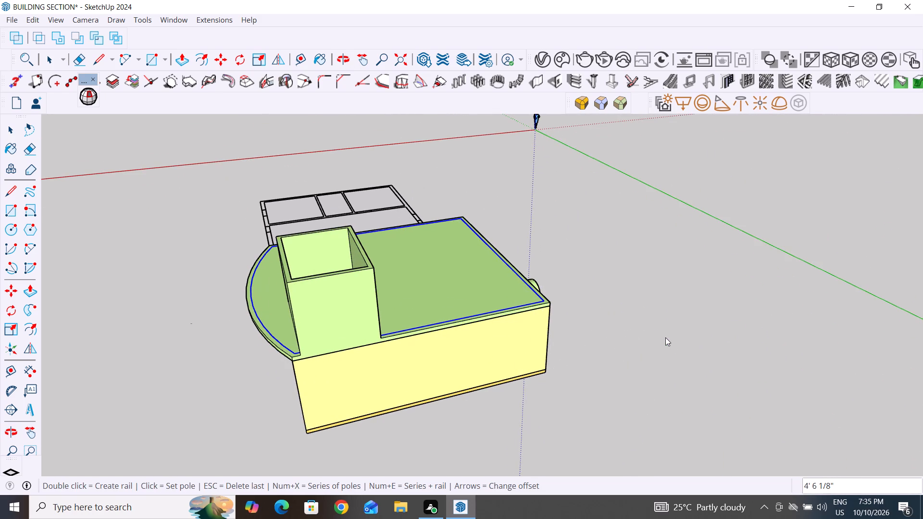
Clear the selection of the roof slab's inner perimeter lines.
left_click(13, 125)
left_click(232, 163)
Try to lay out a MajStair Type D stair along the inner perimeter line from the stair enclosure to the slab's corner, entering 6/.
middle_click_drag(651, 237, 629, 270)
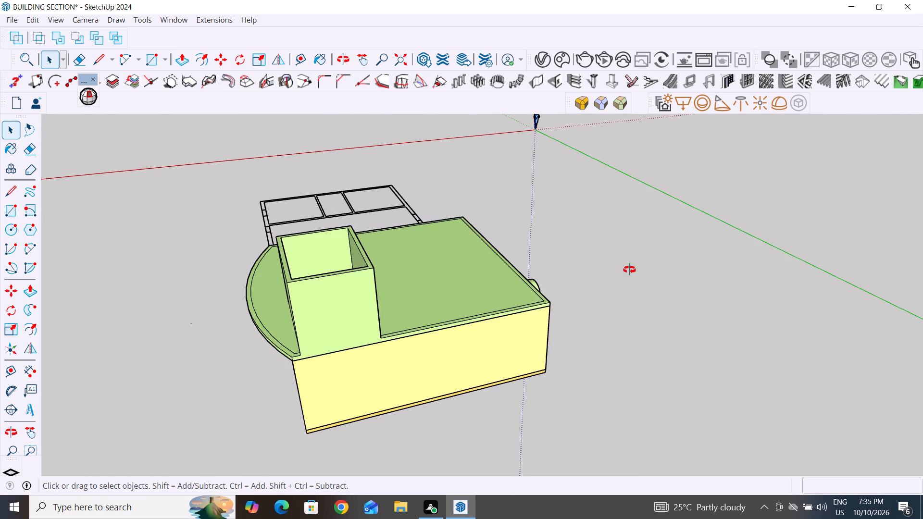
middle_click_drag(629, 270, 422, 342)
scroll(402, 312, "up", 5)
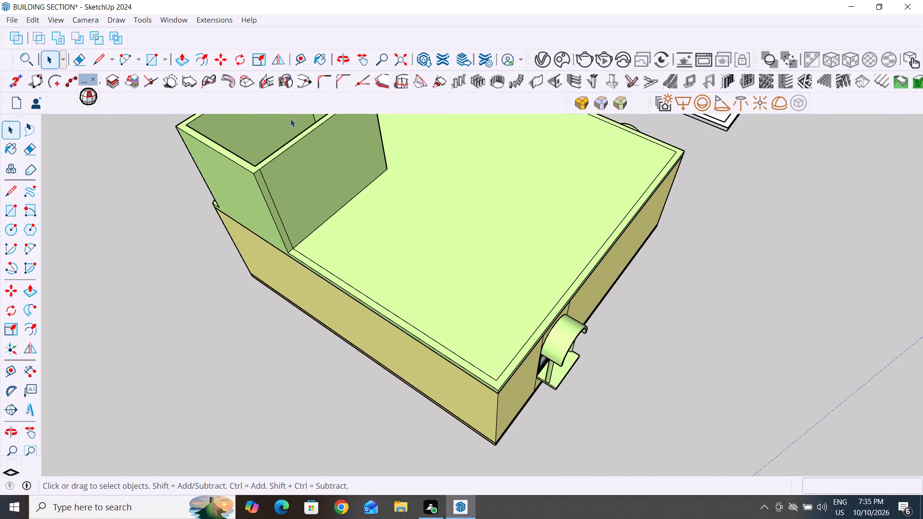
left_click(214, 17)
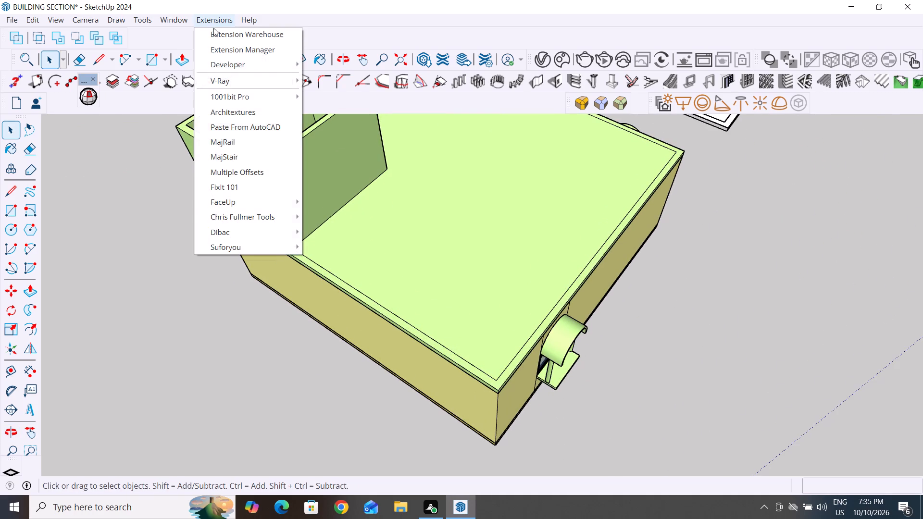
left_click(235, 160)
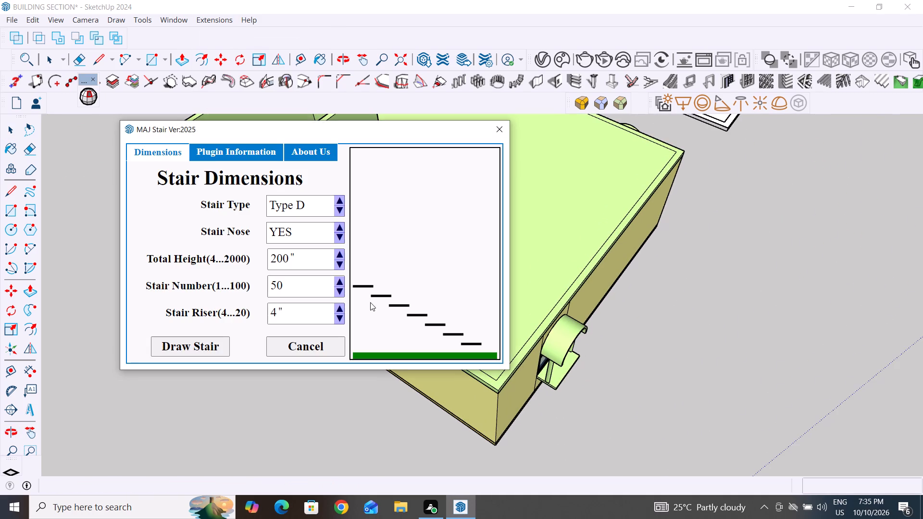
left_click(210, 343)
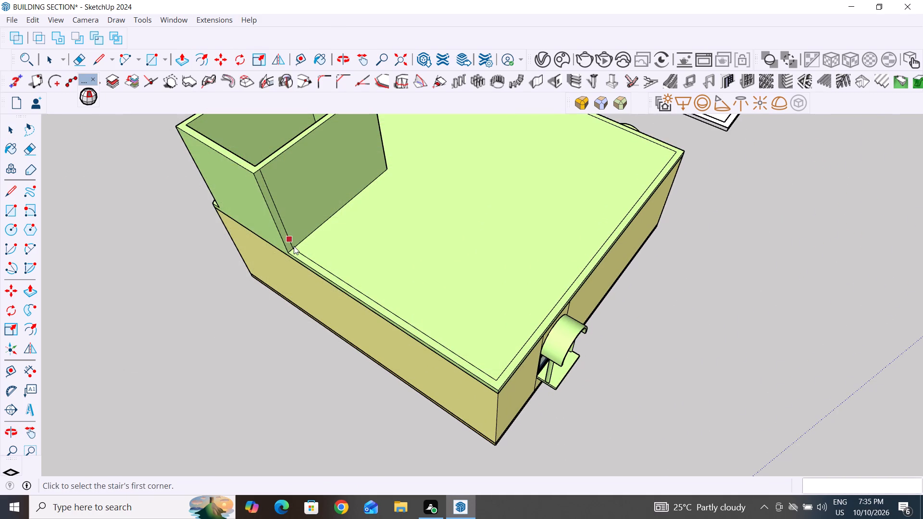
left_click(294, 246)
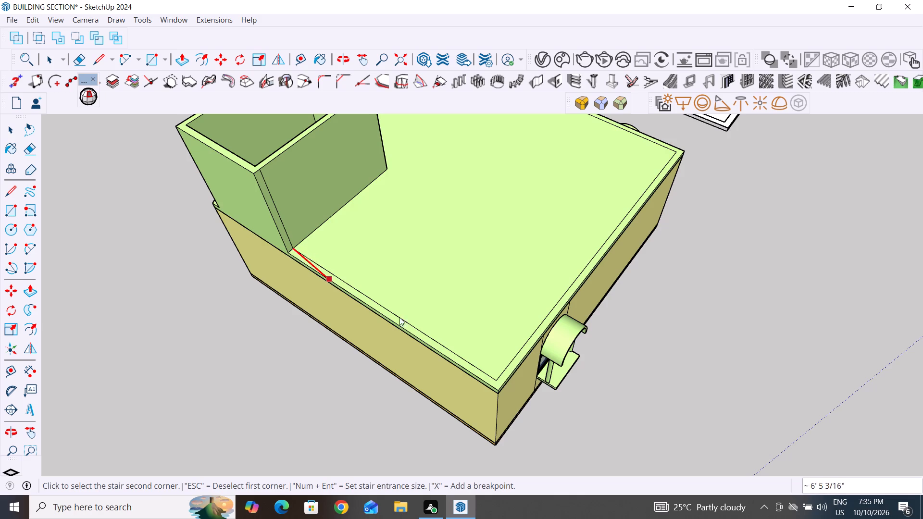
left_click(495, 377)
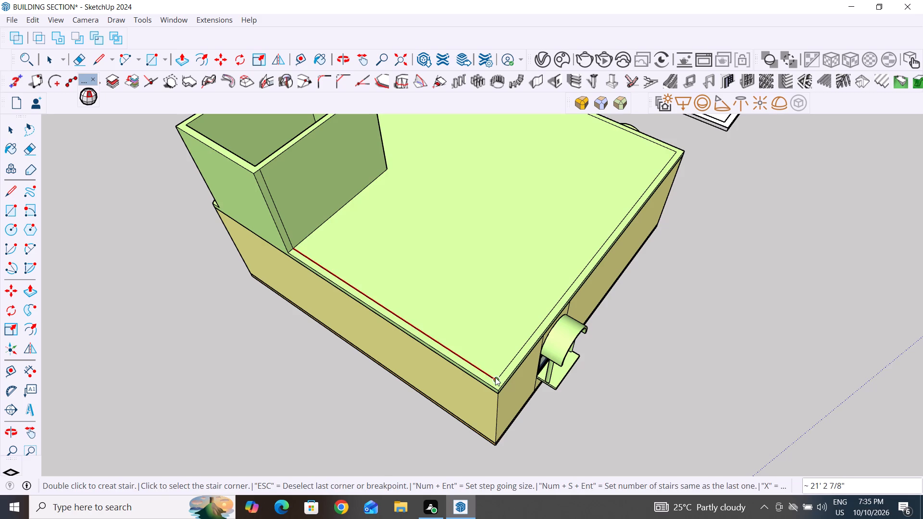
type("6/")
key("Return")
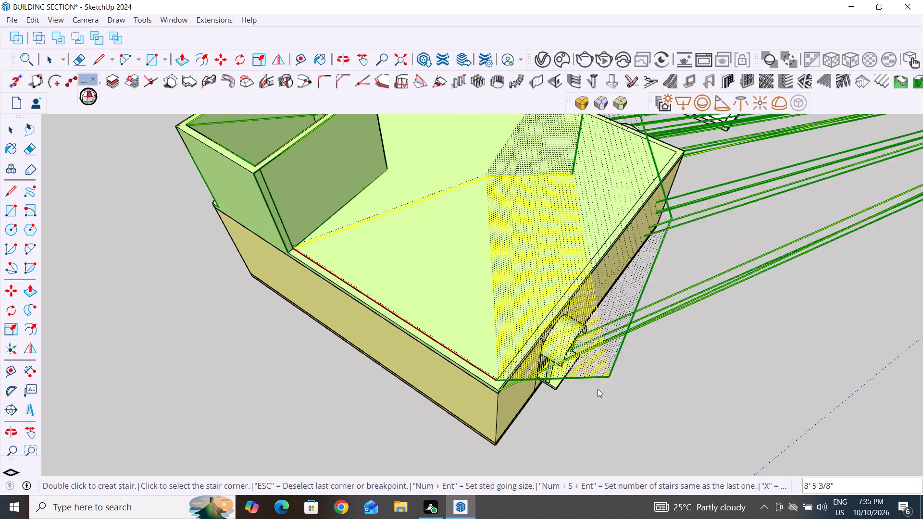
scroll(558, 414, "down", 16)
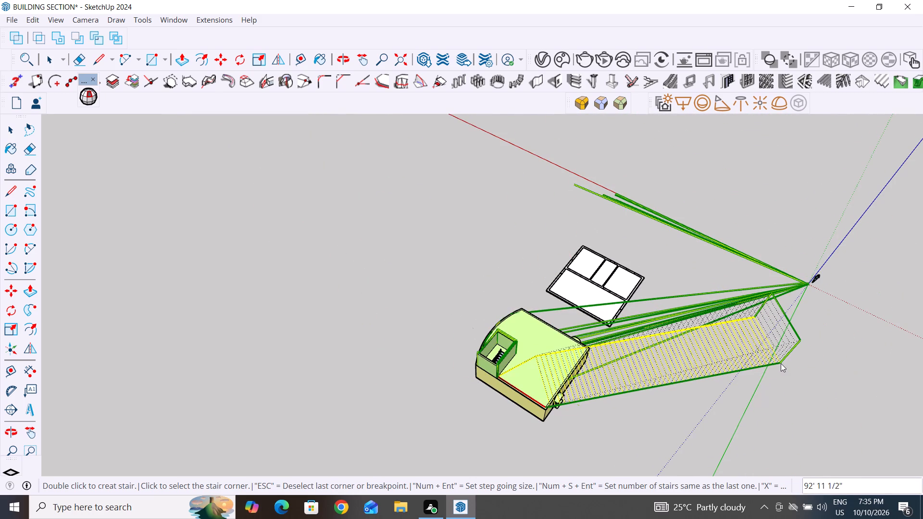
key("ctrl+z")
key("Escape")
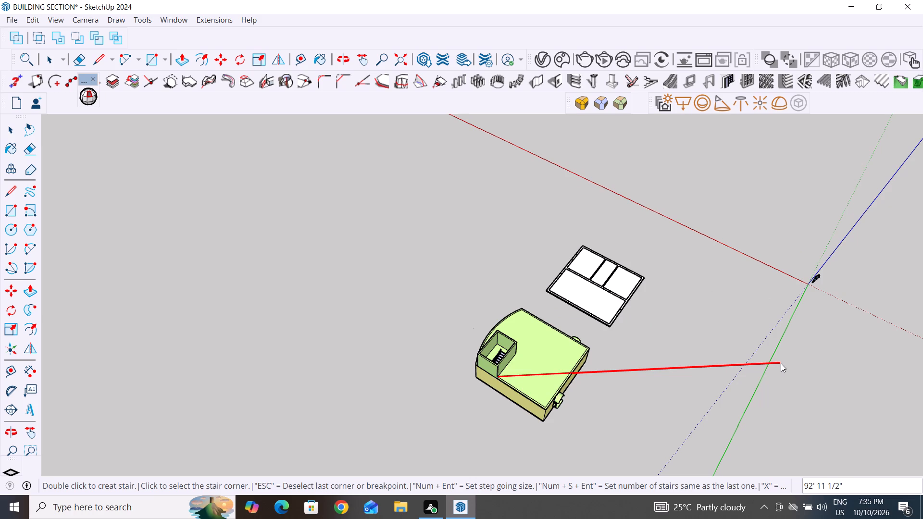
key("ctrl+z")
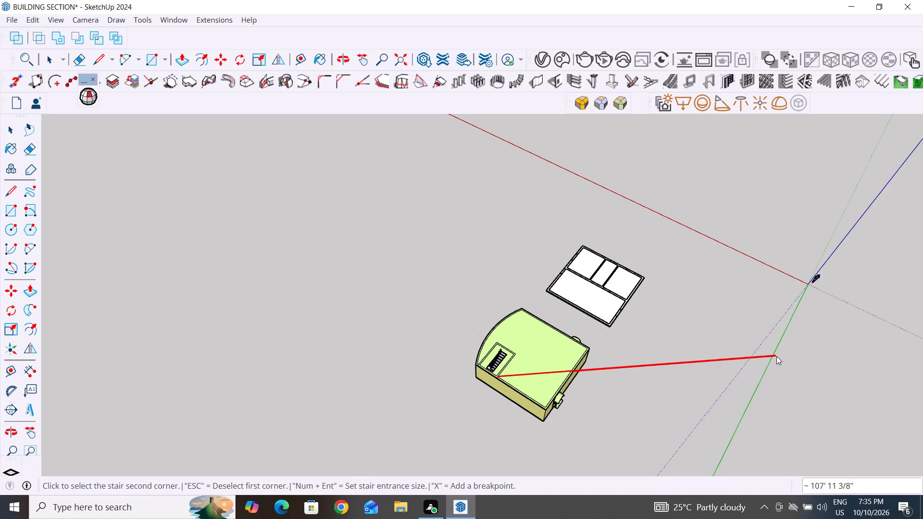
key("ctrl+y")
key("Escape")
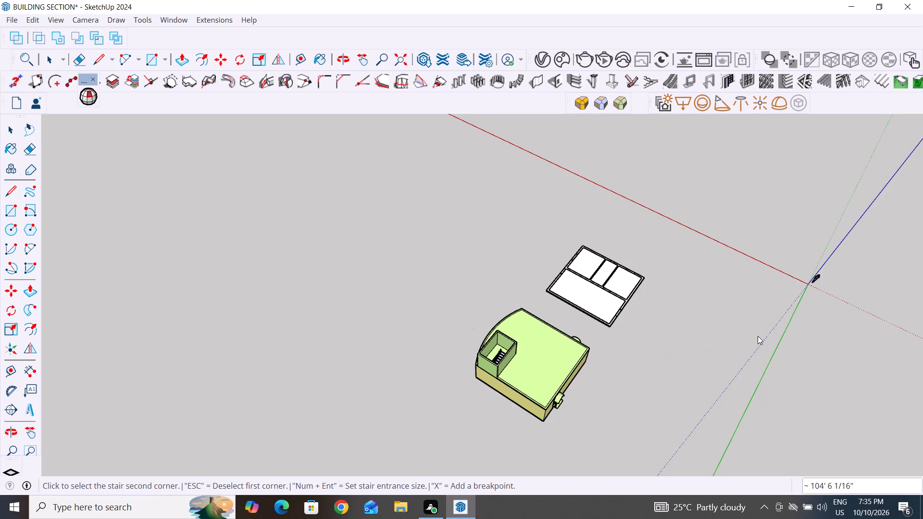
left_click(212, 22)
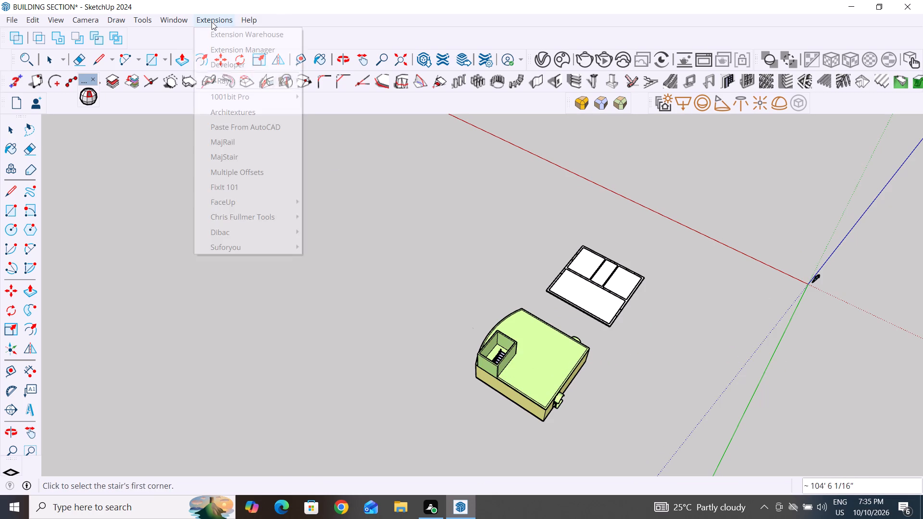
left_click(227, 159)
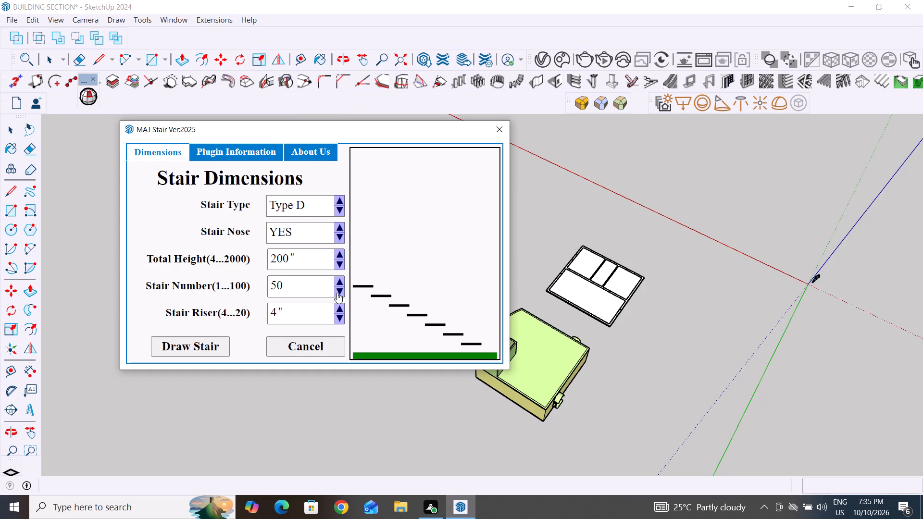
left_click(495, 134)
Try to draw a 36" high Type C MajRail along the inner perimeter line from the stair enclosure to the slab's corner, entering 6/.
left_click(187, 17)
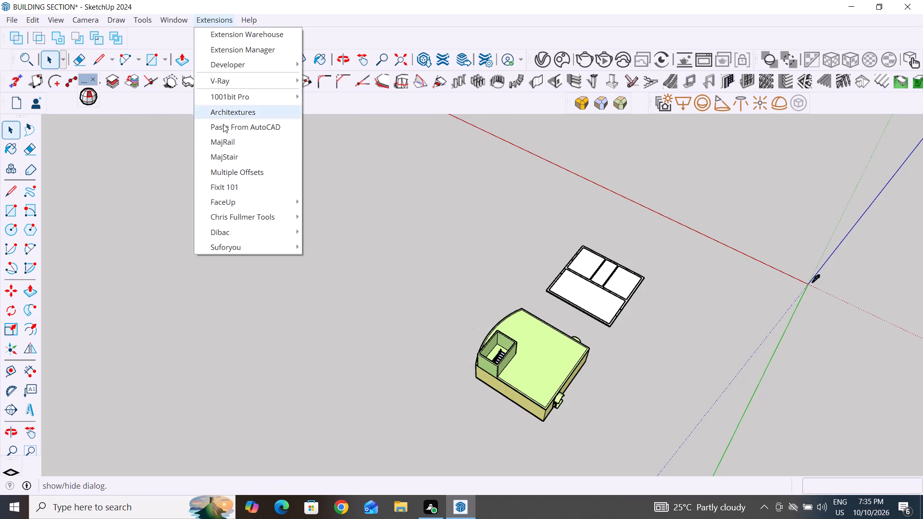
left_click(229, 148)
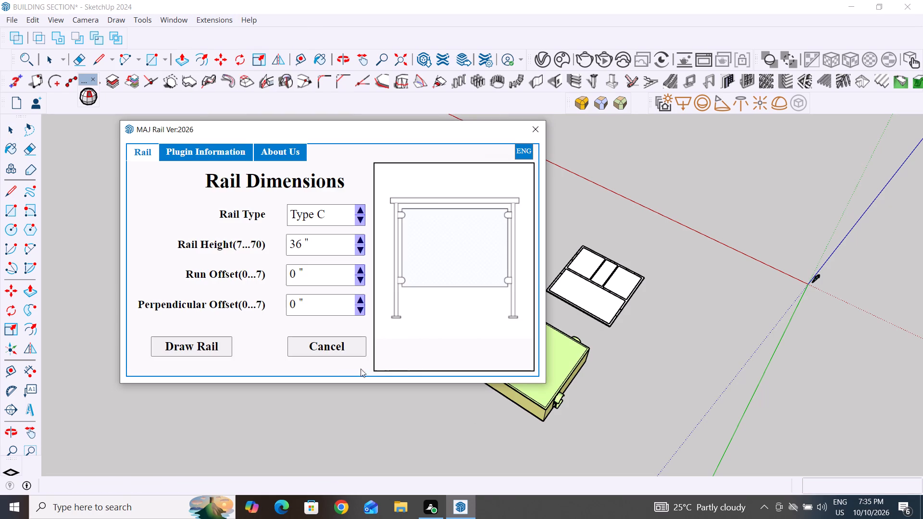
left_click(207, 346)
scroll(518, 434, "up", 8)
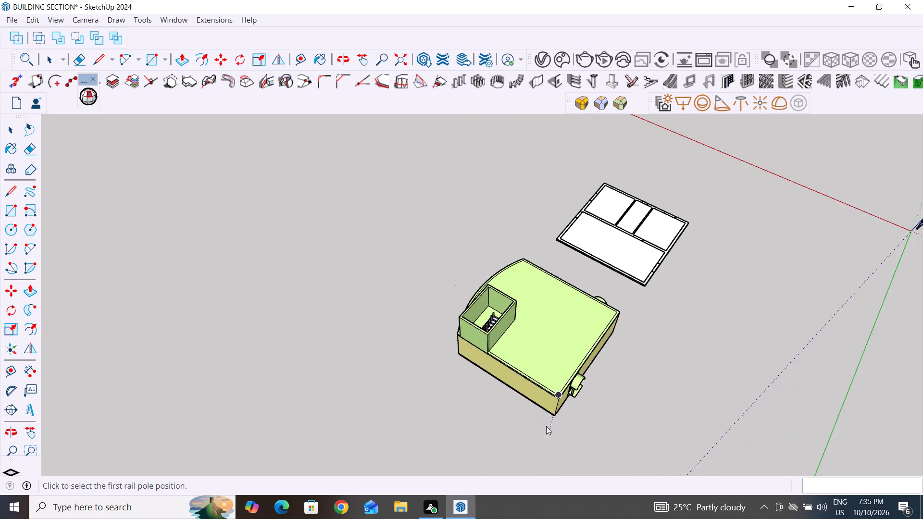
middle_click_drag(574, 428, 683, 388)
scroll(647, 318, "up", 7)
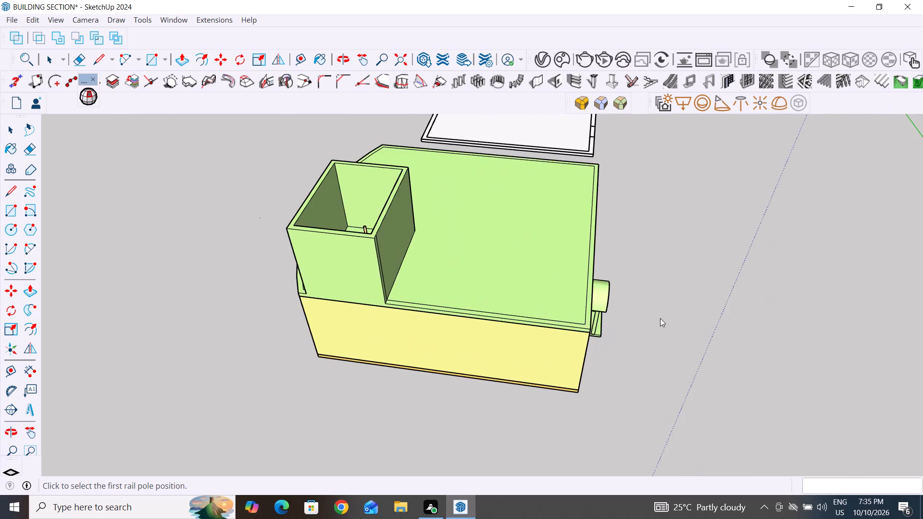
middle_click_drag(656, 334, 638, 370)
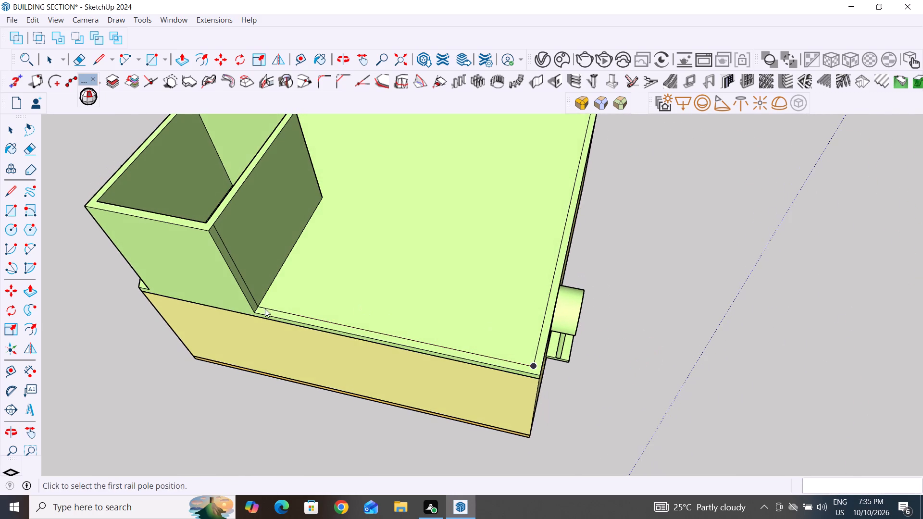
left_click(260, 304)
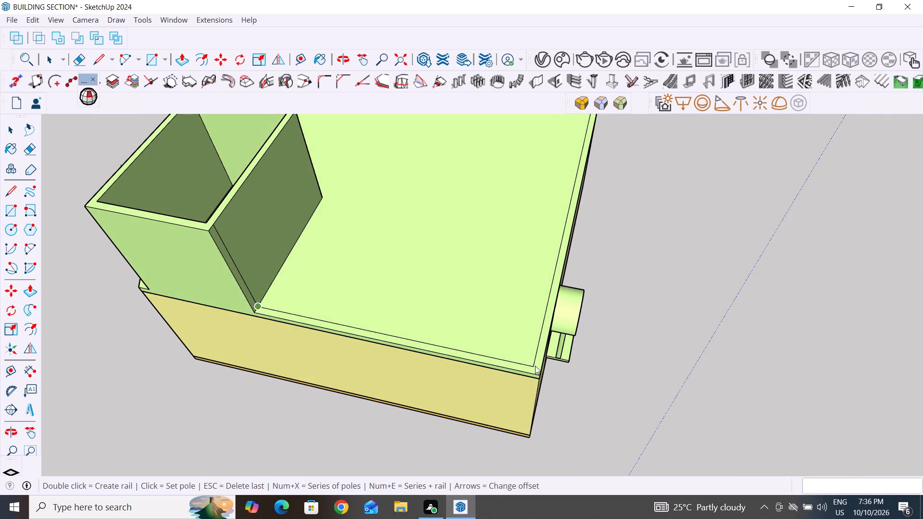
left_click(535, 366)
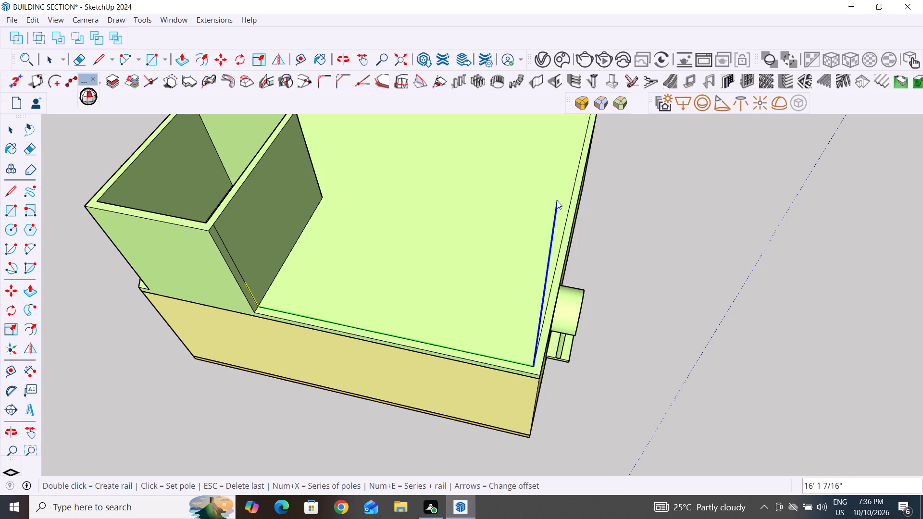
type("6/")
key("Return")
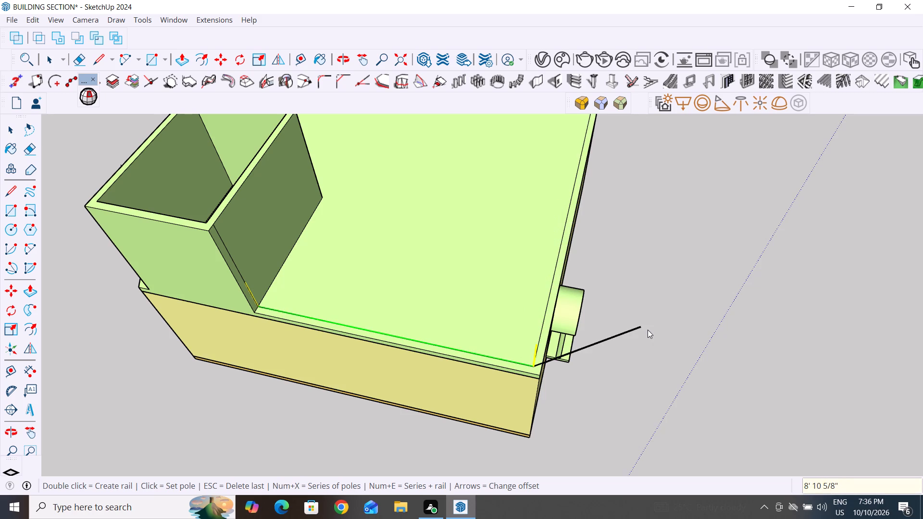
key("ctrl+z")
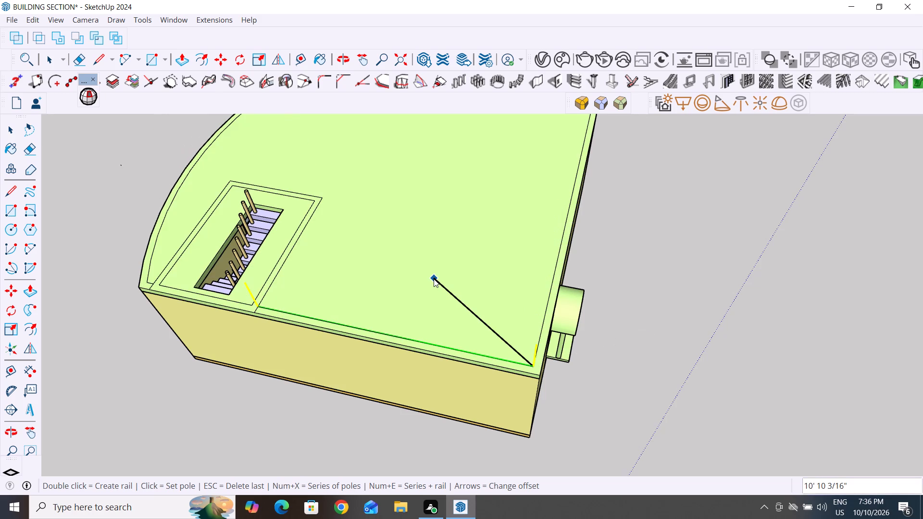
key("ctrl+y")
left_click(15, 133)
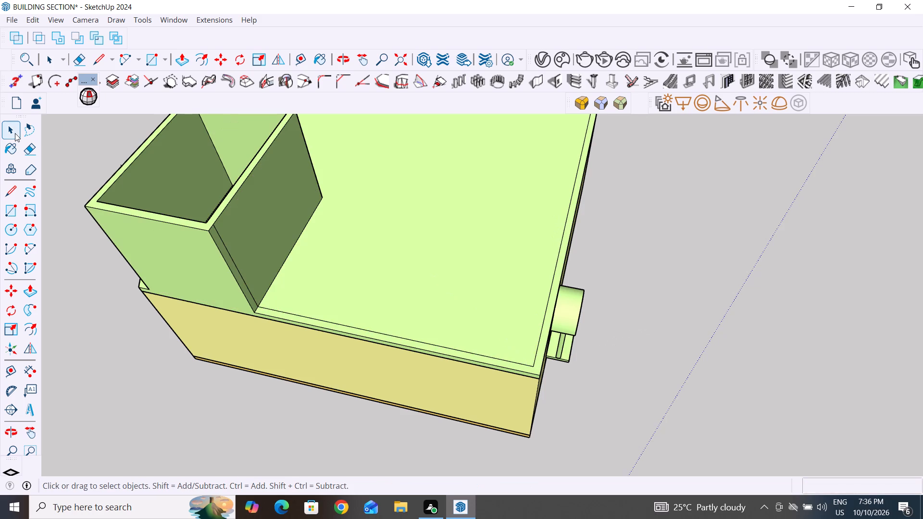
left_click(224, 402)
Start a 36" high Type C MajRail, setting poles about 3' to 4' apart along the inner perimeter line from the stair enclosure to the slab's corner.
scroll(468, 350, "up", 6)
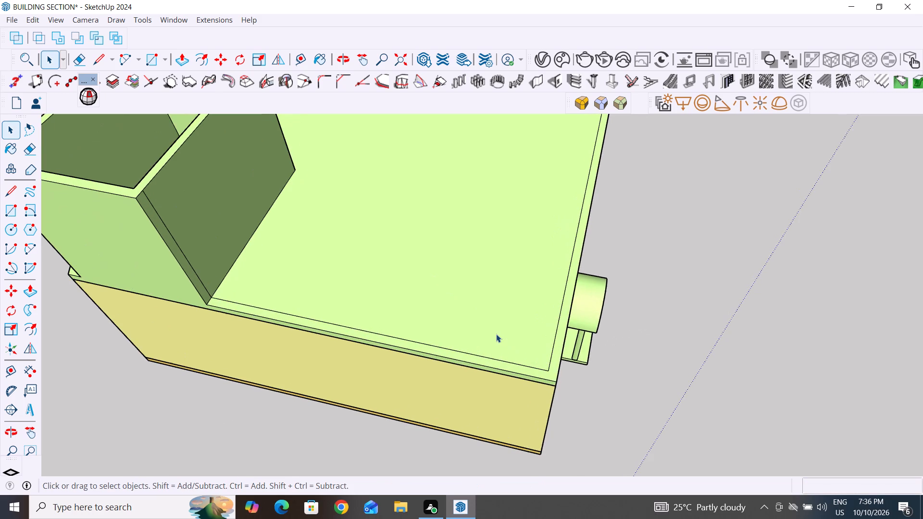
middle_click_drag(507, 329, 572, 299)
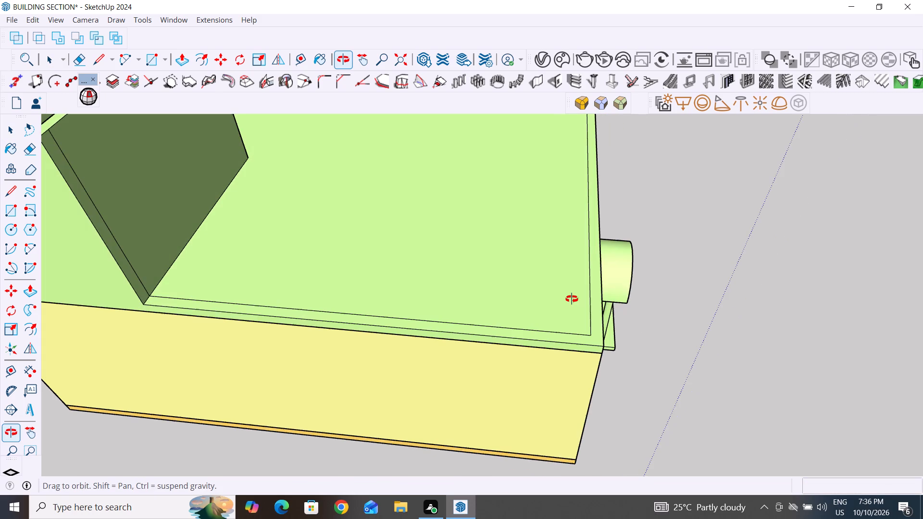
middle_click_drag(572, 299, 574, 263)
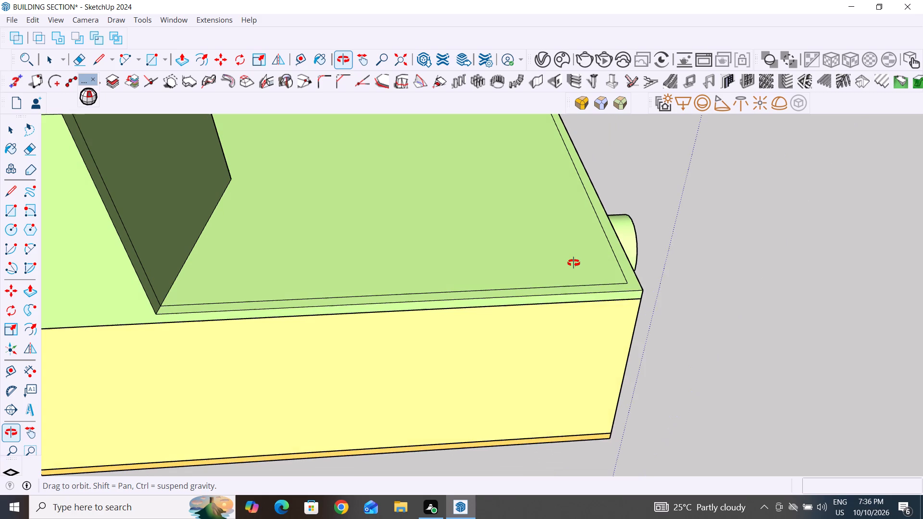
middle_click_drag(574, 263, 574, 262)
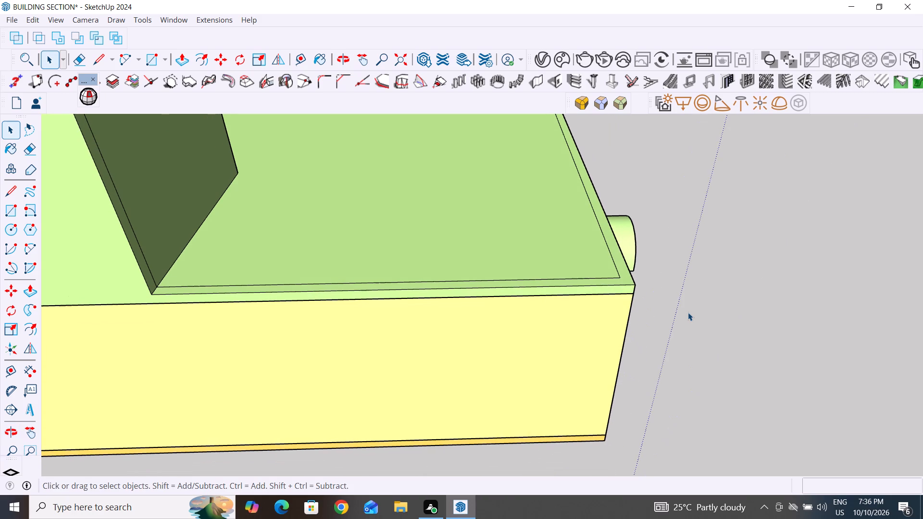
left_click(706, 296)
scroll(290, 358, "down", 4)
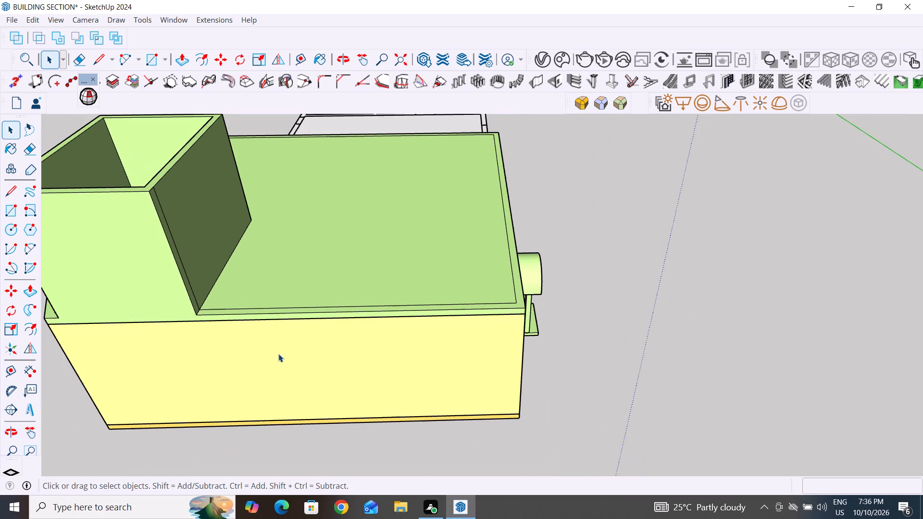
scroll(200, 309, "up", 3)
scroll(274, 261, "up", 3)
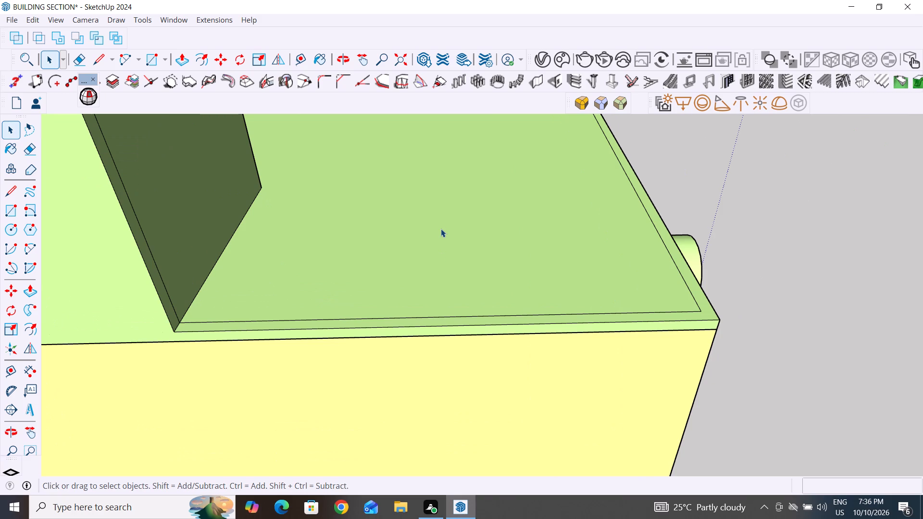
left_click(181, 19)
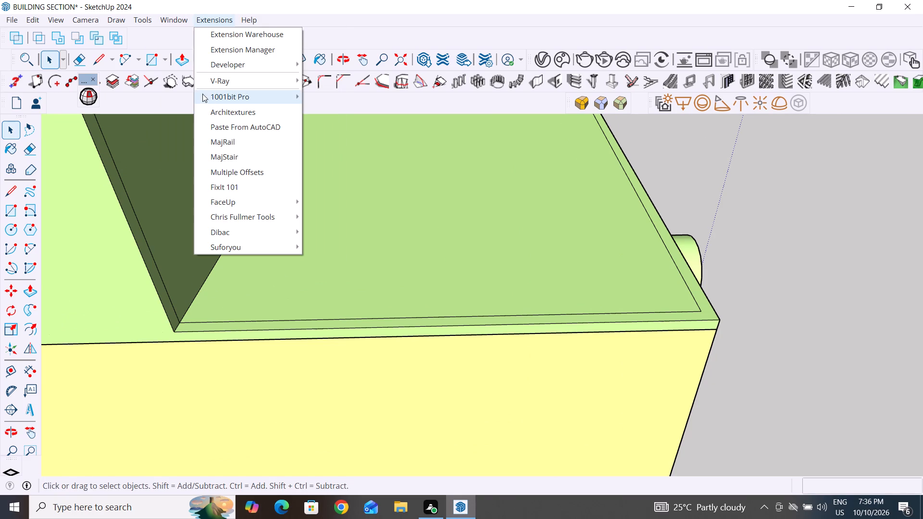
left_click(244, 143)
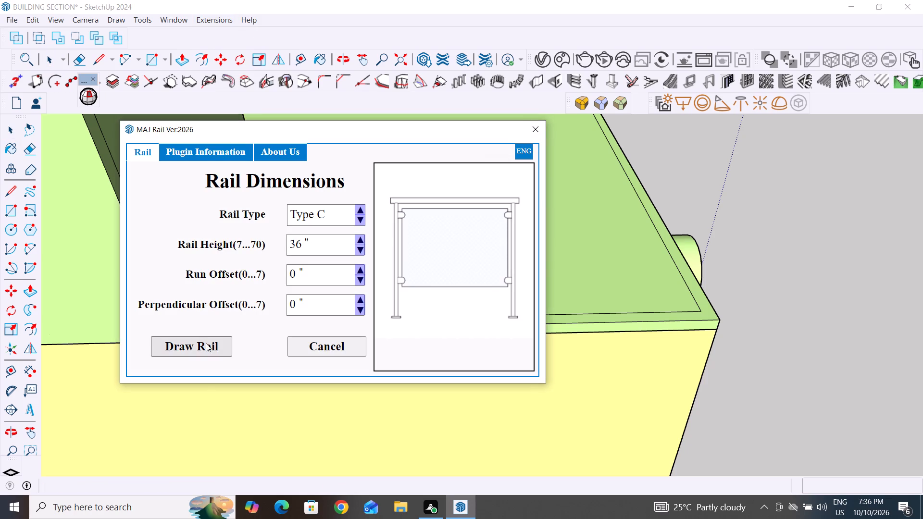
left_click(206, 343)
left_click(181, 319)
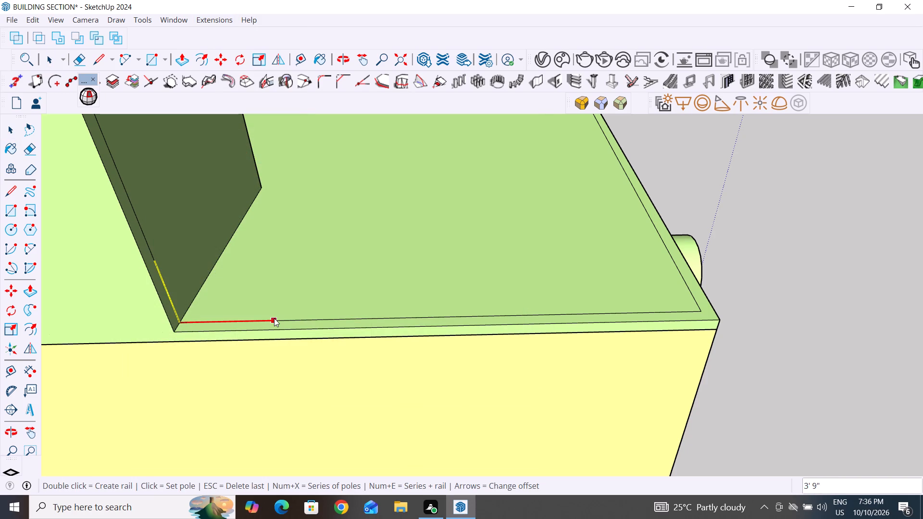
left_click(274, 318)
left_click(370, 311)
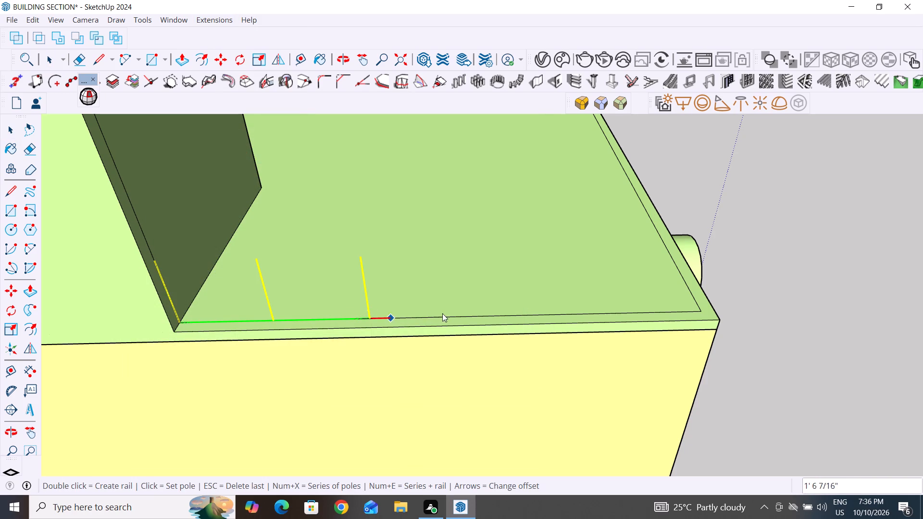
left_click(456, 314)
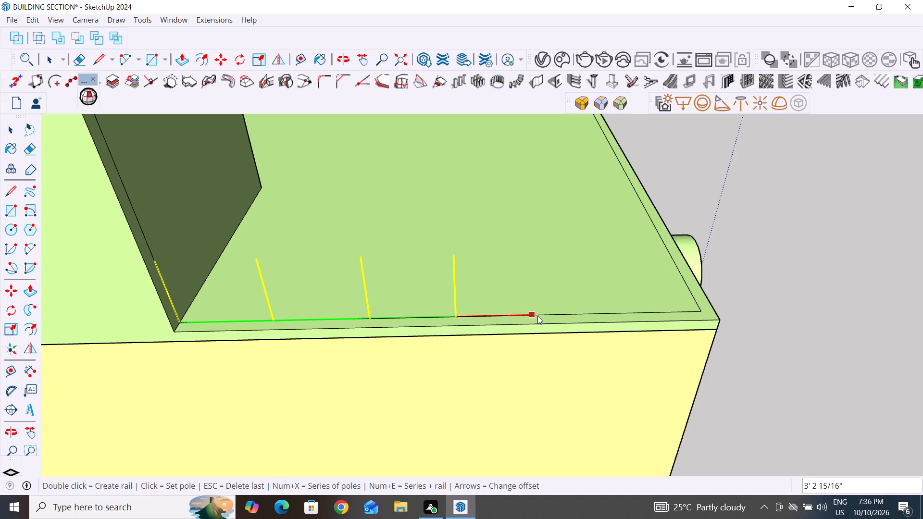
left_click(551, 314)
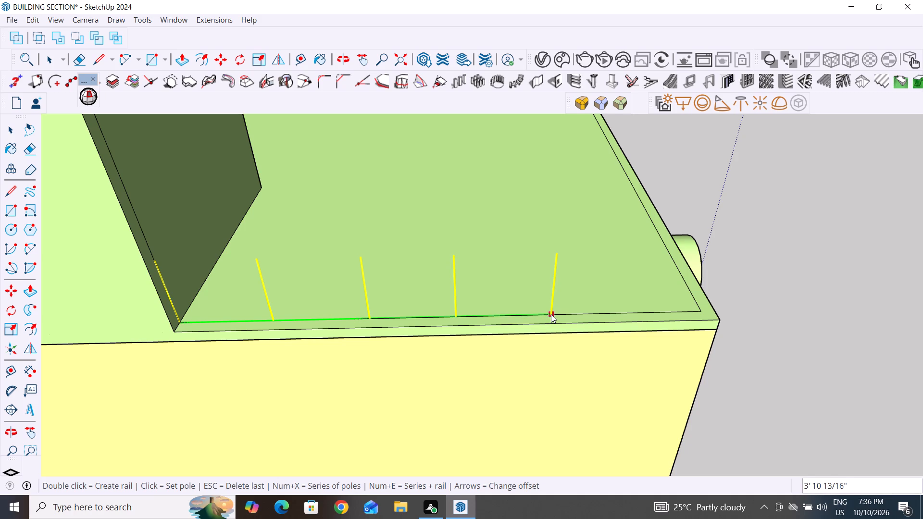
left_click(632, 313)
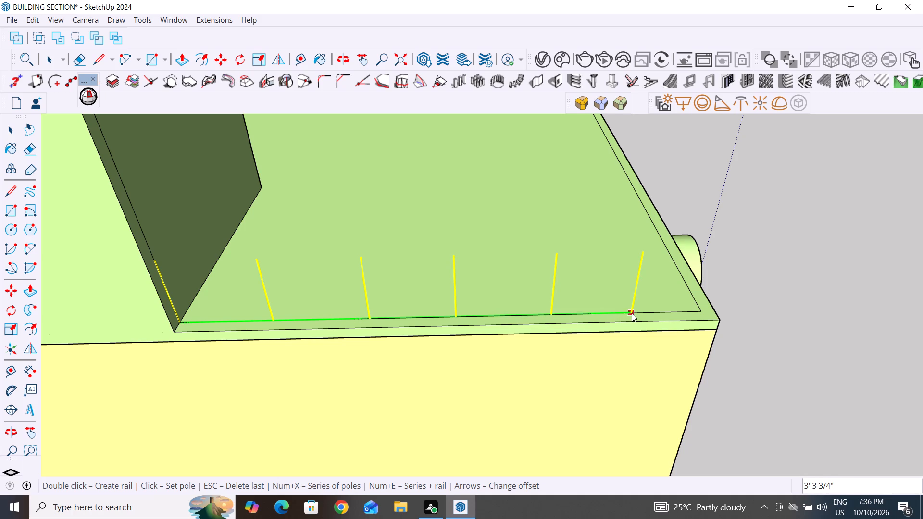
left_click(702, 308)
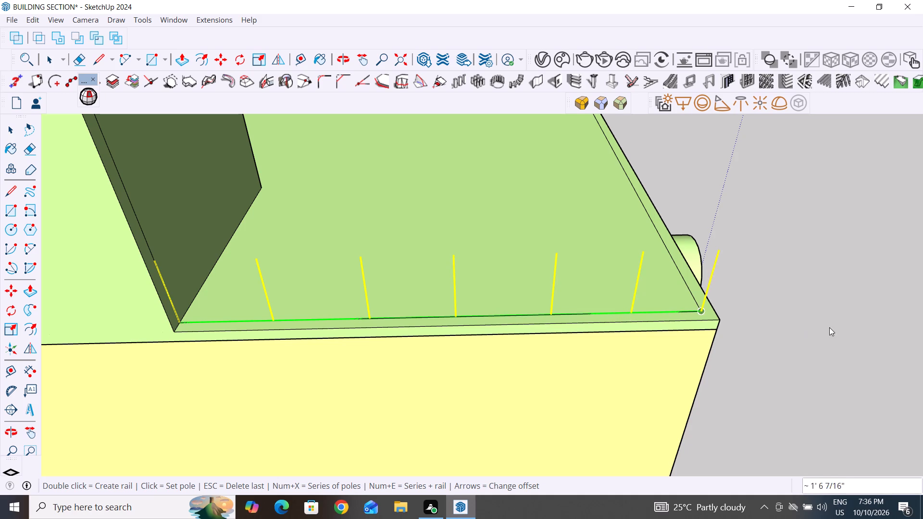
Continue the rail around the corner, setting poles about 4' apart along the inner perimeter line above the arched entrance canopy.
middle_click_drag(831, 333, 437, 389)
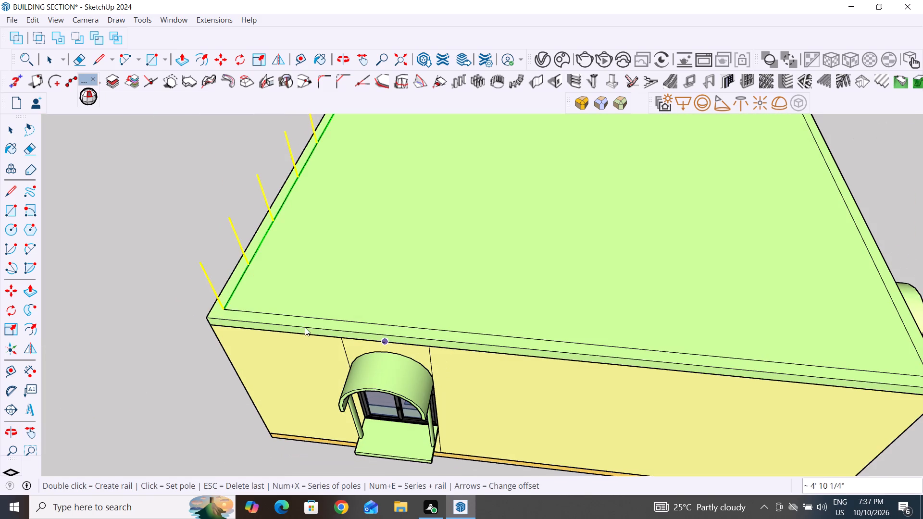
left_click(295, 315)
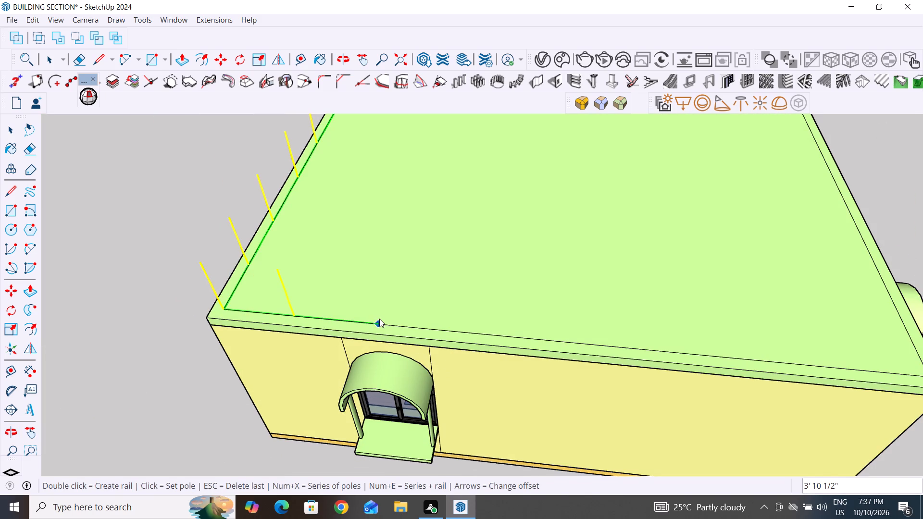
left_click(374, 322)
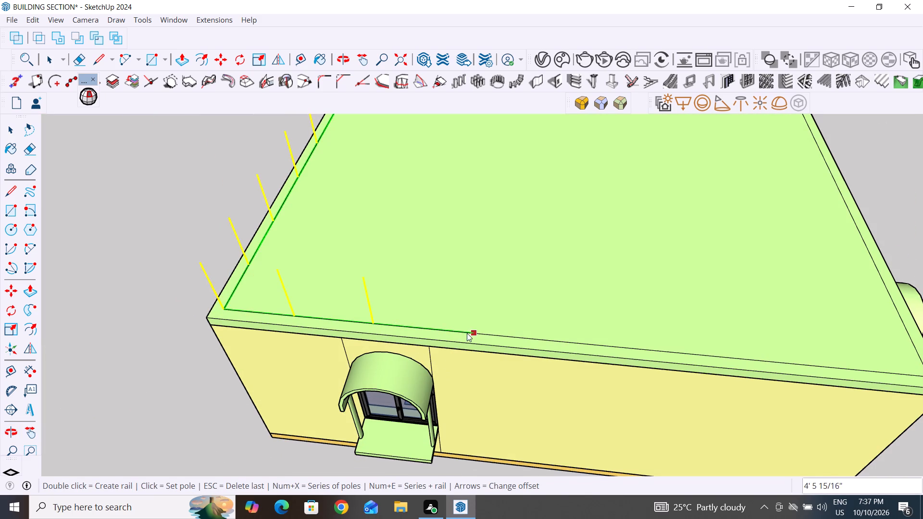
left_click(462, 334)
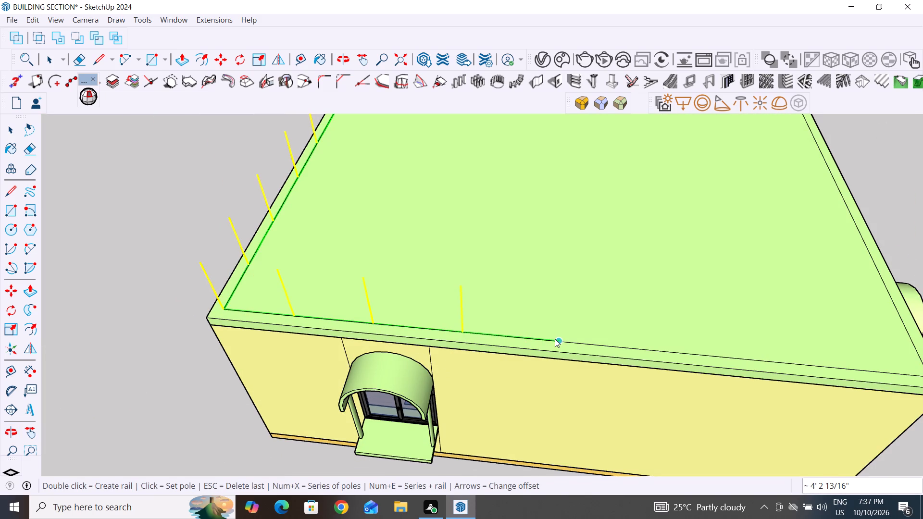
left_click(553, 339)
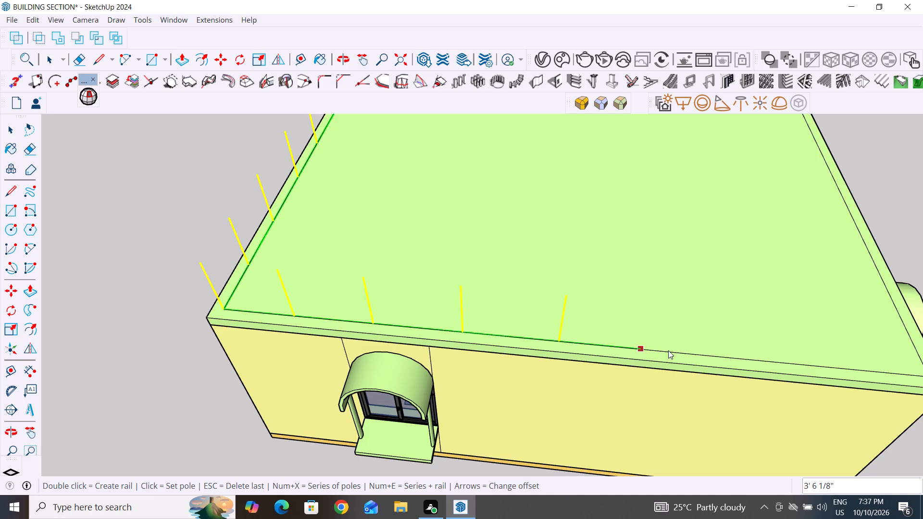
scroll(589, 331, "down", 3)
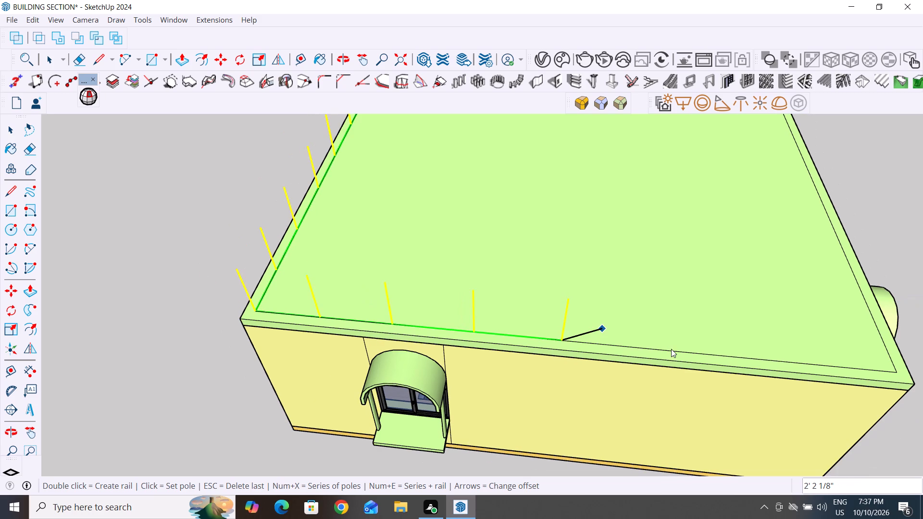
left_click(645, 350)
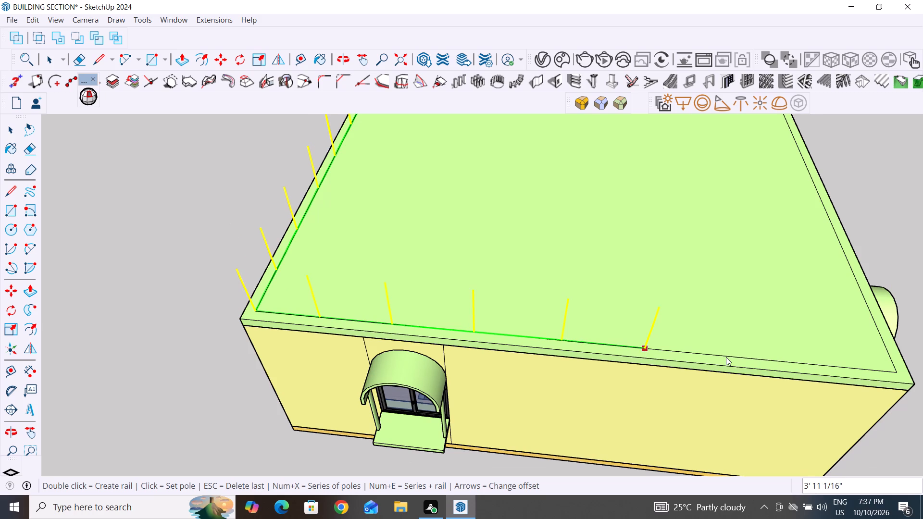
scroll(726, 357, "down", 4)
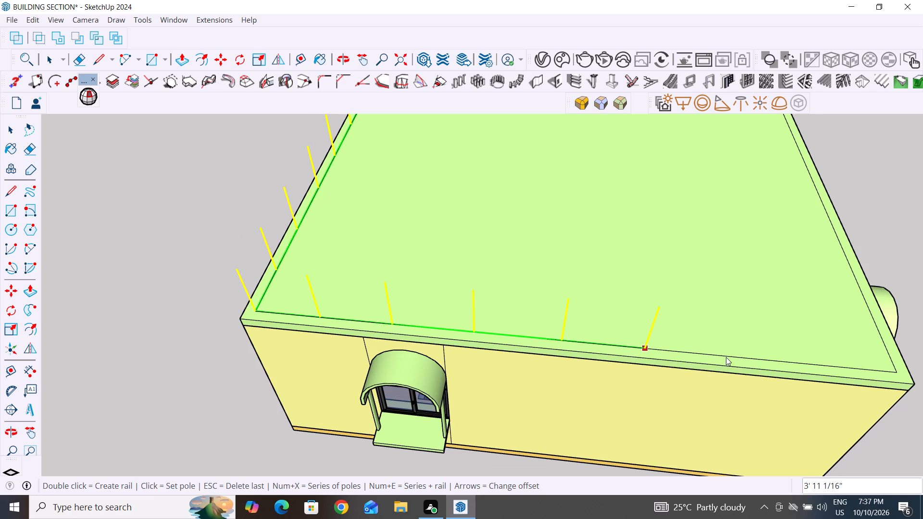
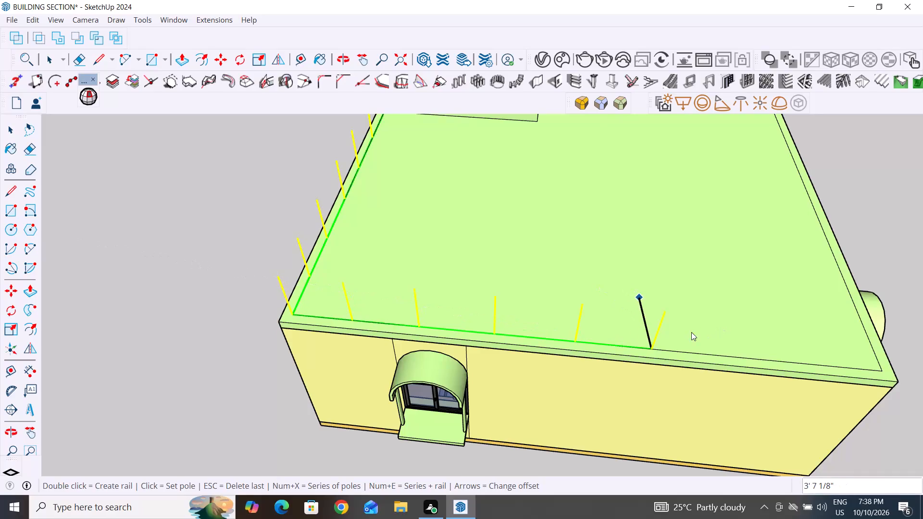
Set three more rail poles along the inner perimeter line above the arched entrance canopy, ending at the slab's far corner.
left_click(744, 354)
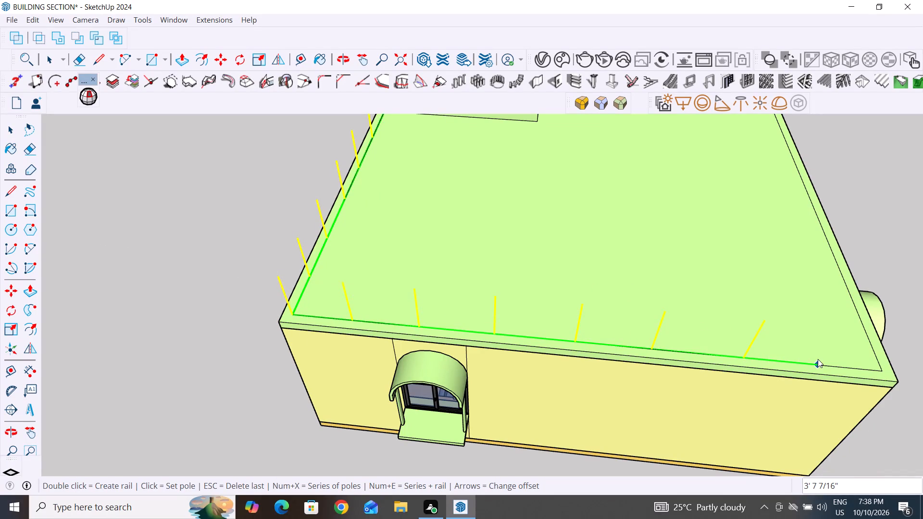
left_click(818, 359)
left_click(882, 368)
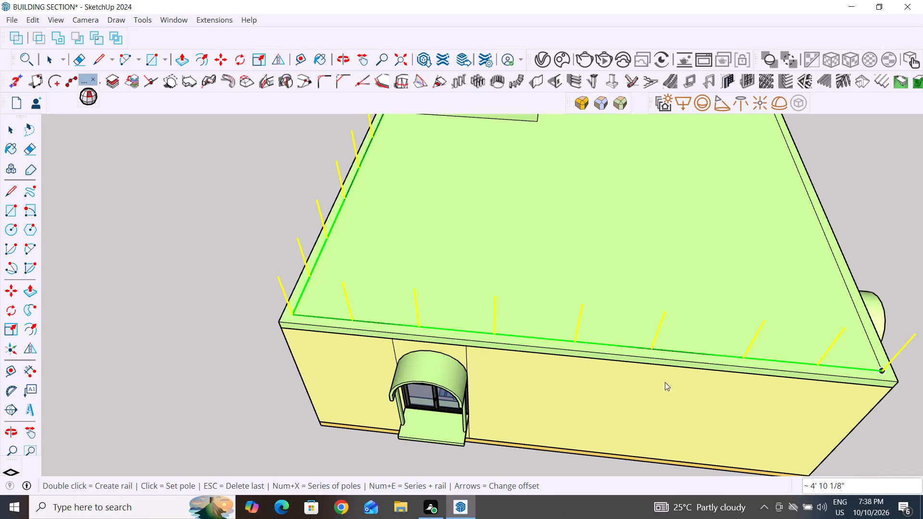
Continue the rail around the corner, setting four poles about 4' to 4'6" apart along the inner line above the arched and small windows.
scroll(658, 384, "down", 16)
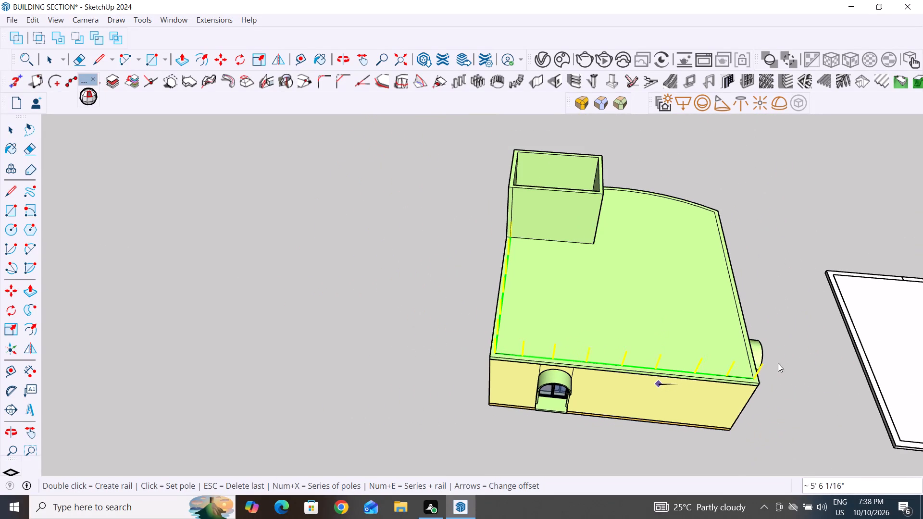
middle_click_drag(814, 366, 444, 241)
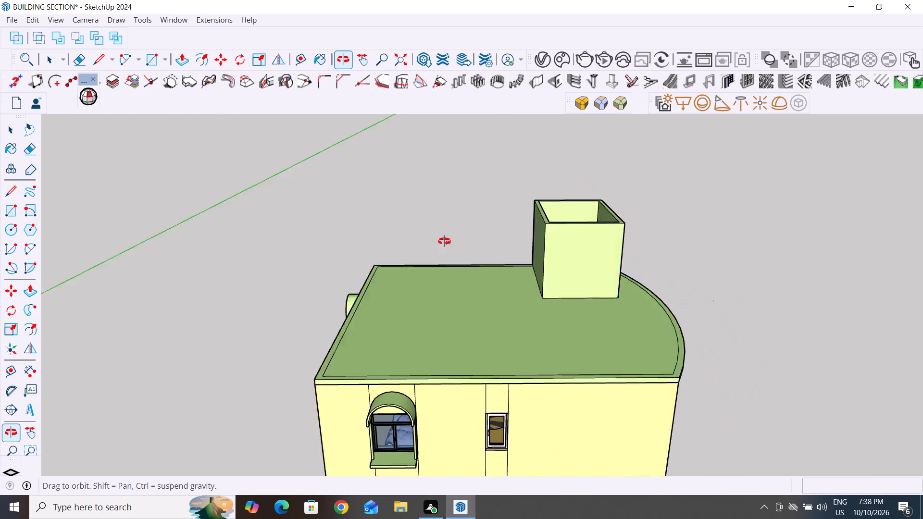
middle_click_drag(444, 241, 430, 313)
scroll(497, 281, "down", 6)
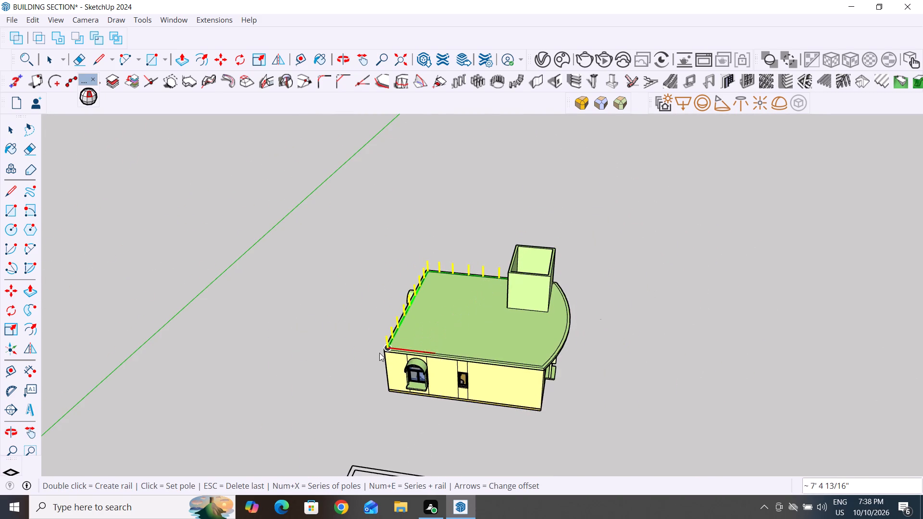
scroll(377, 359, "up", 18)
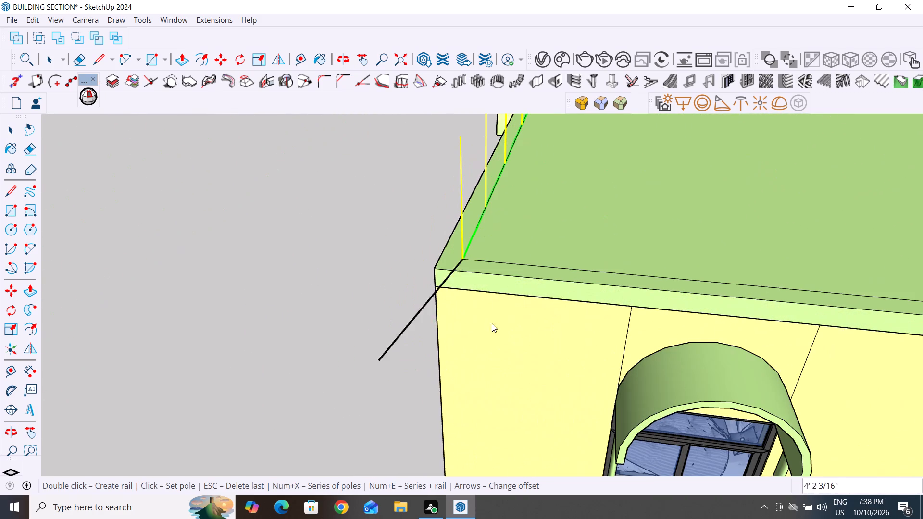
left_click(630, 273)
scroll(599, 304, "down", 4)
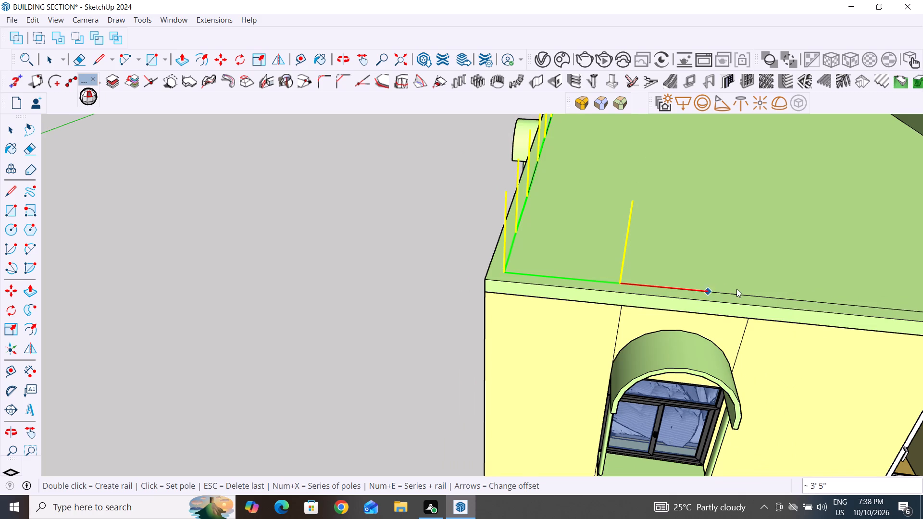
left_click(748, 293)
scroll(618, 302, "down", 7)
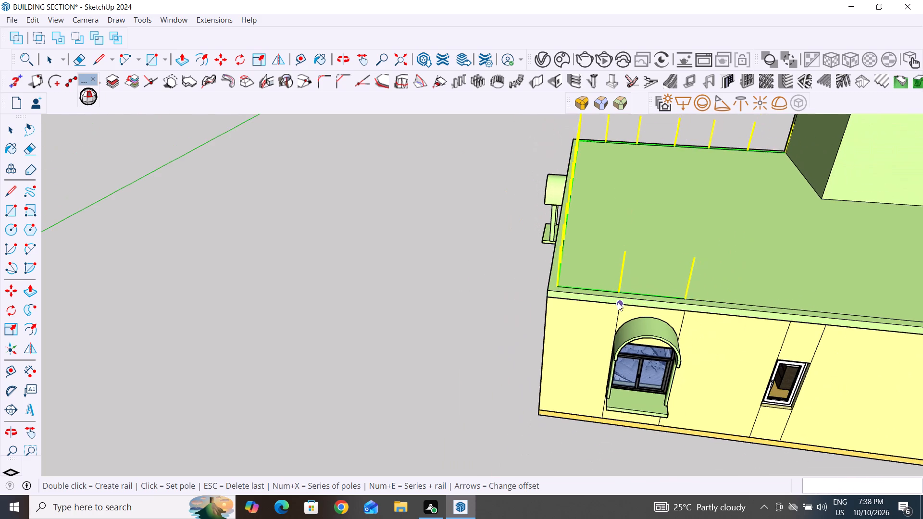
left_click(761, 304)
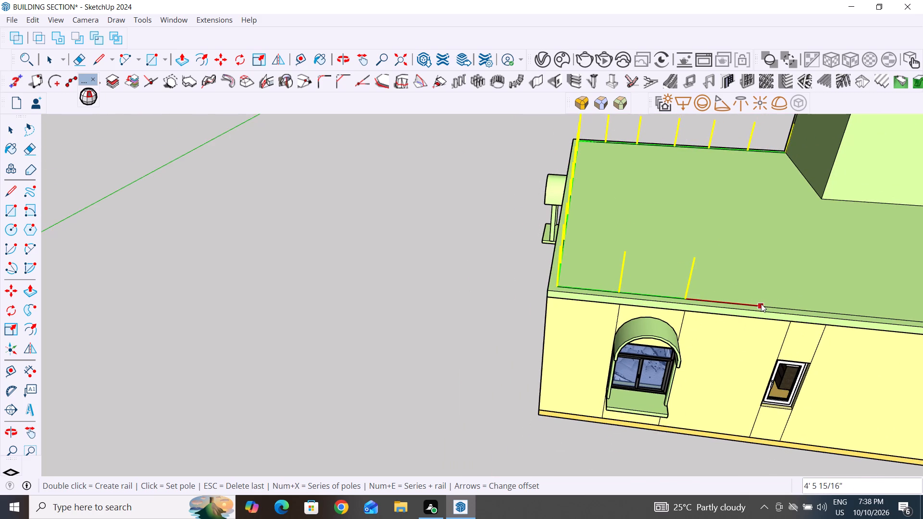
left_click(839, 311)
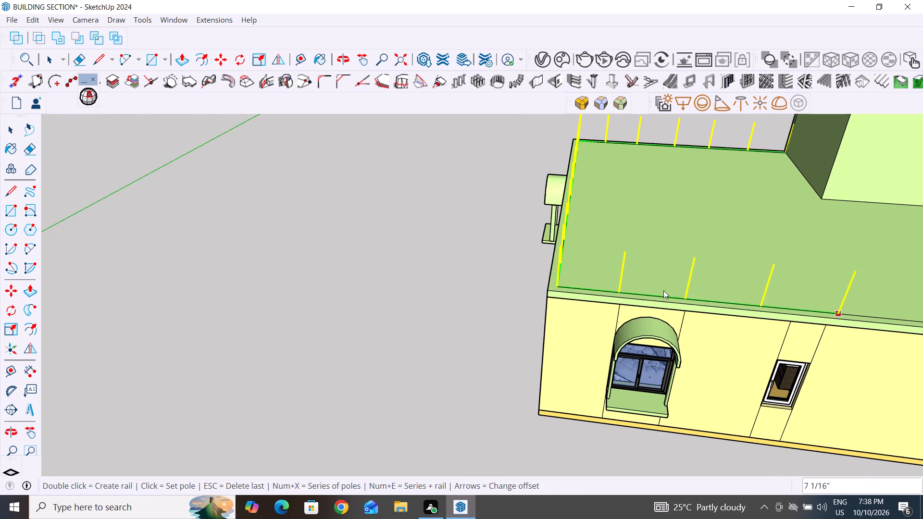
Set three more rail poles about 4'3" to 5' apart along the same side, ending at the corner where the curved front begins.
scroll(525, 290, "down", 7)
scroll(792, 305, "up", 2)
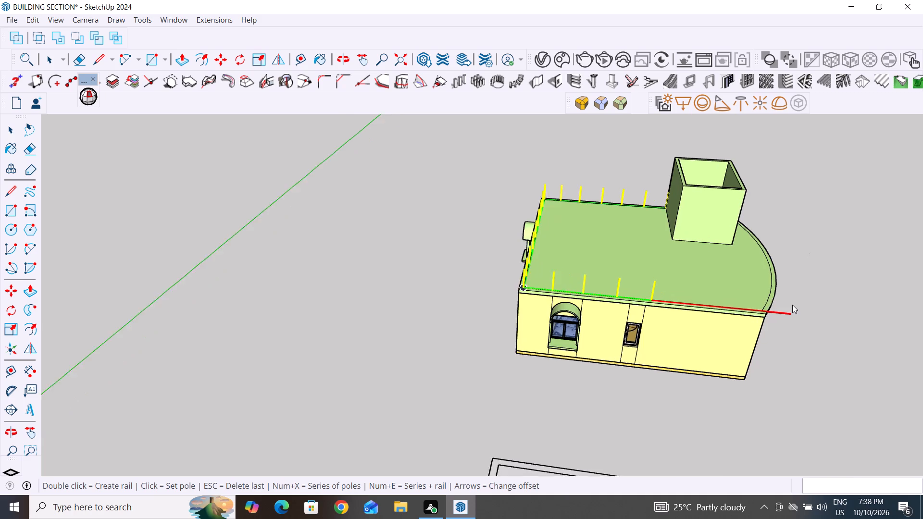
scroll(792, 305, "up", 8)
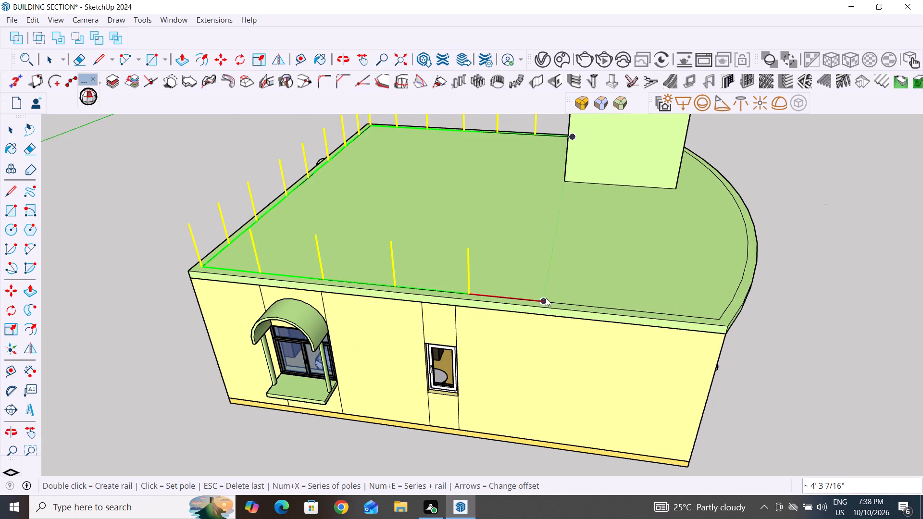
left_click(546, 298)
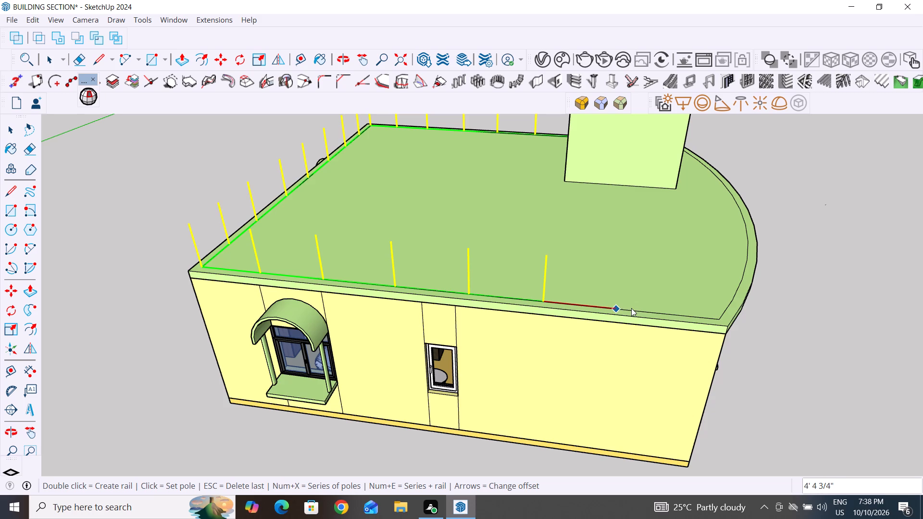
left_click(634, 309)
left_click(719, 316)
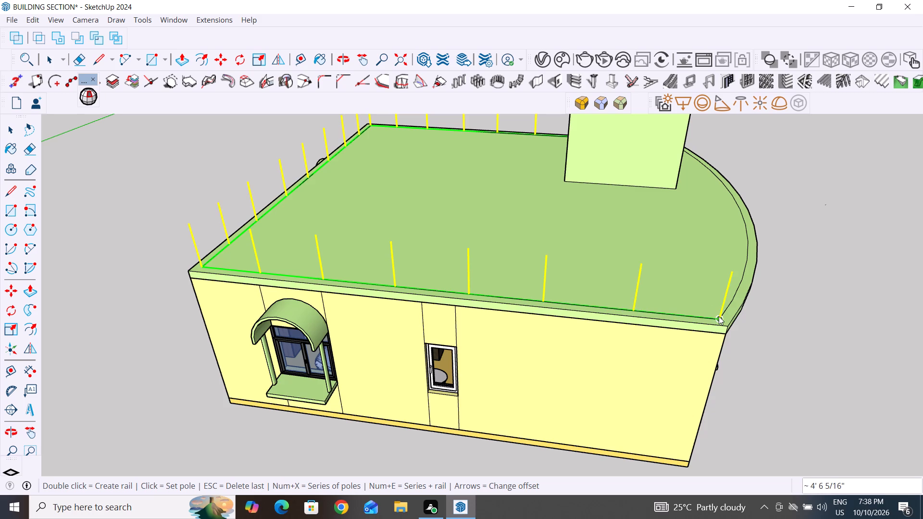
Continue the rail from the slab's corner along the inner line of the curved front.
middle_click_drag(850, 354, 531, 329)
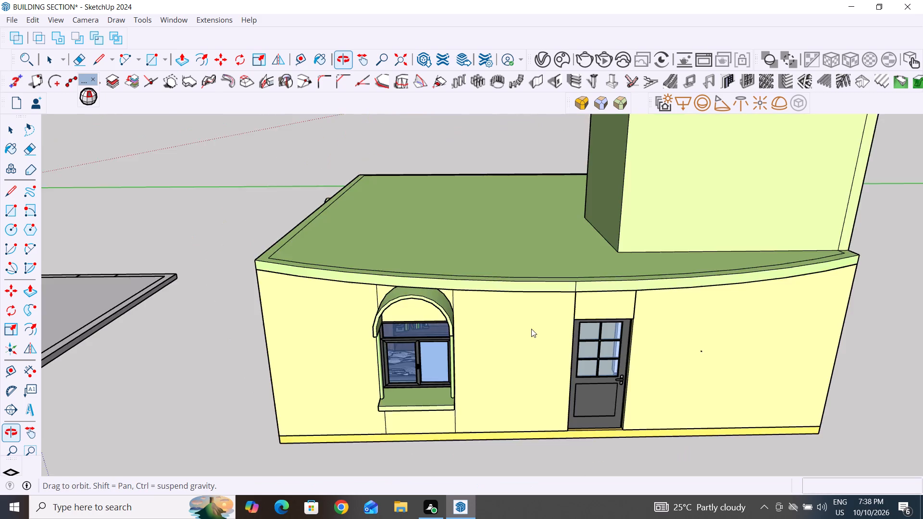
scroll(531, 329, "down", 4)
scroll(545, 284, "down", 1)
middle_click_drag(563, 291, 556, 365)
scroll(360, 355, "up", 8)
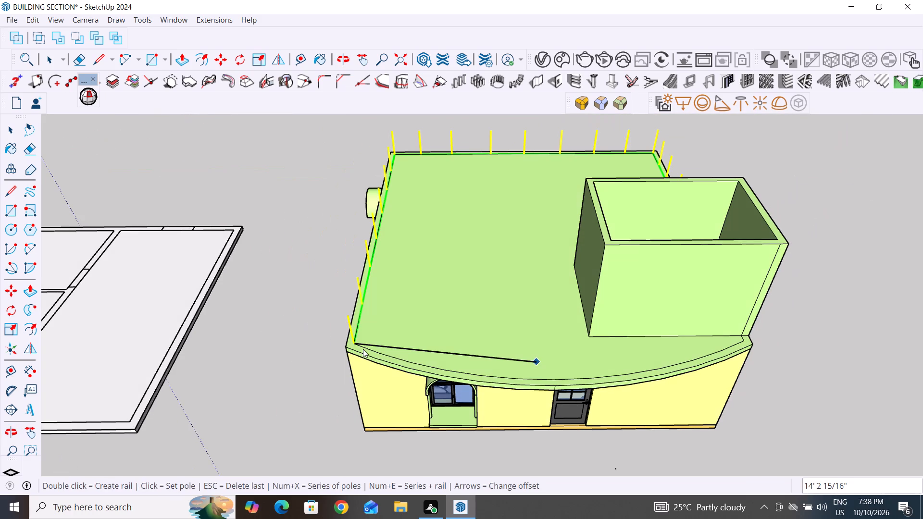
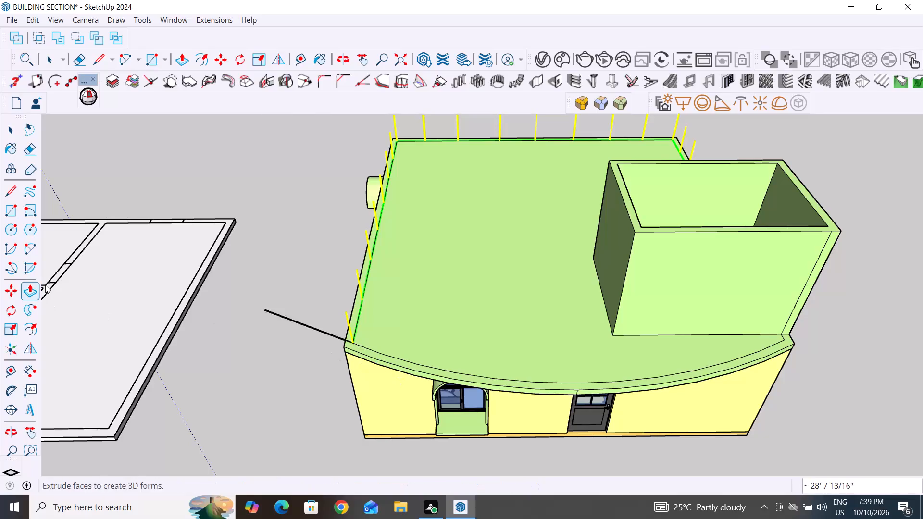
Set nine rail poles about 1'8" to 2' apart along the curved front's inner line, from the slab's corner past the arched window to above the door.
scroll(464, 367, "up", 3)
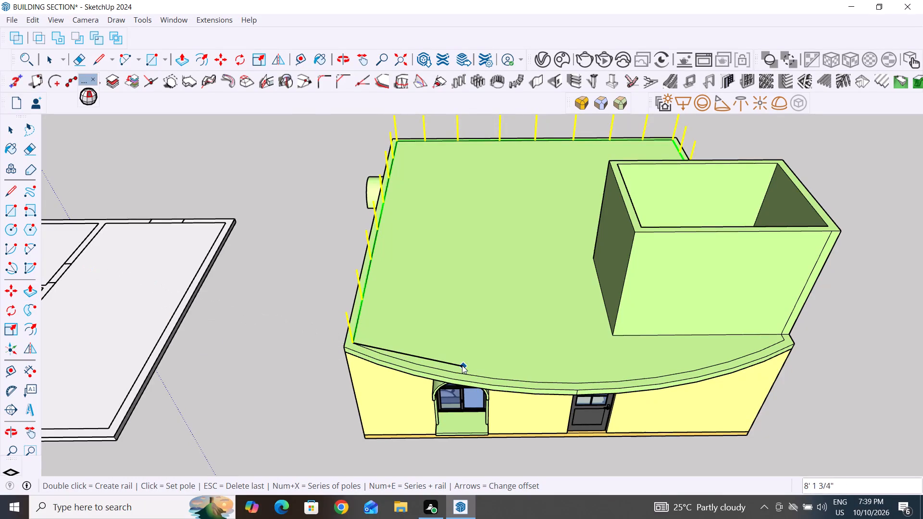
scroll(462, 365, "up", 2)
scroll(388, 370, "up", 3)
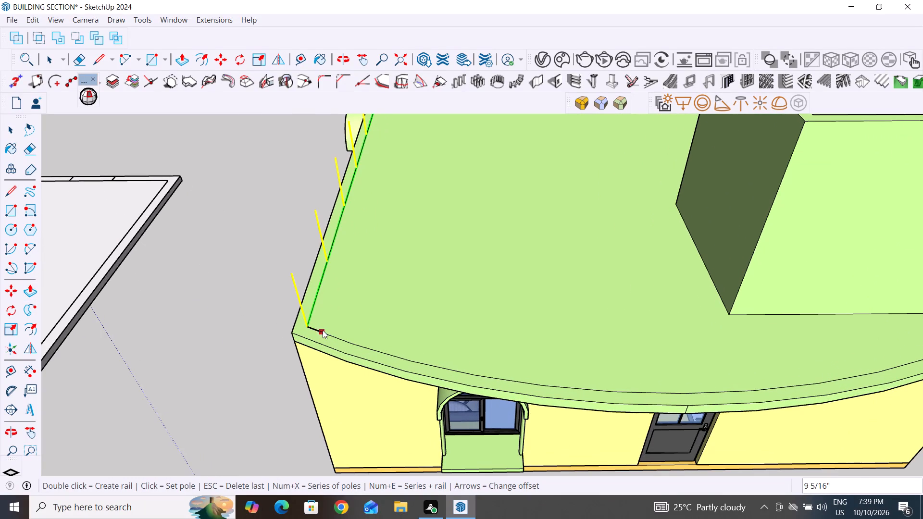
left_click(329, 334)
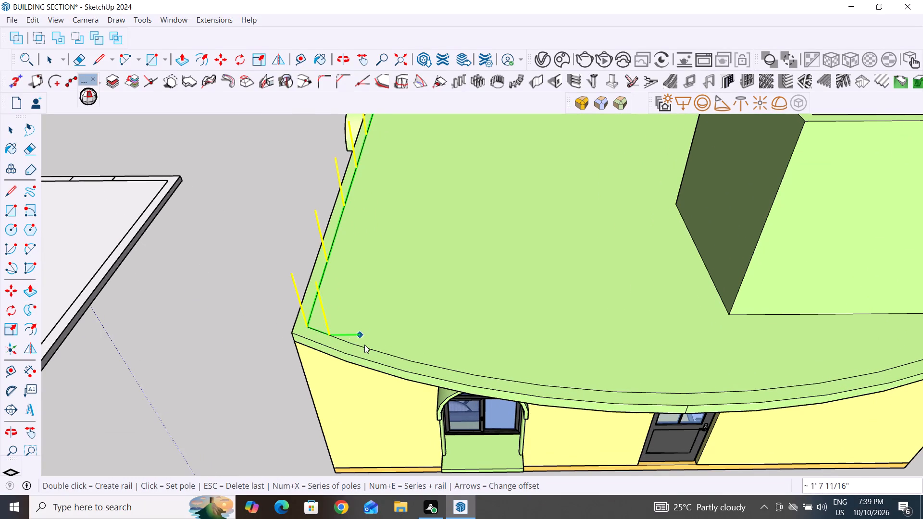
left_click(368, 348)
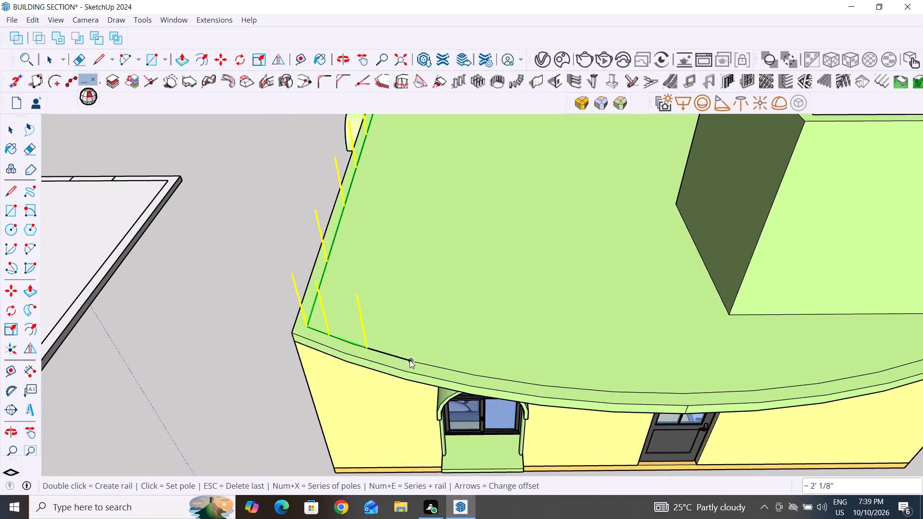
left_click(410, 360)
left_click(455, 369)
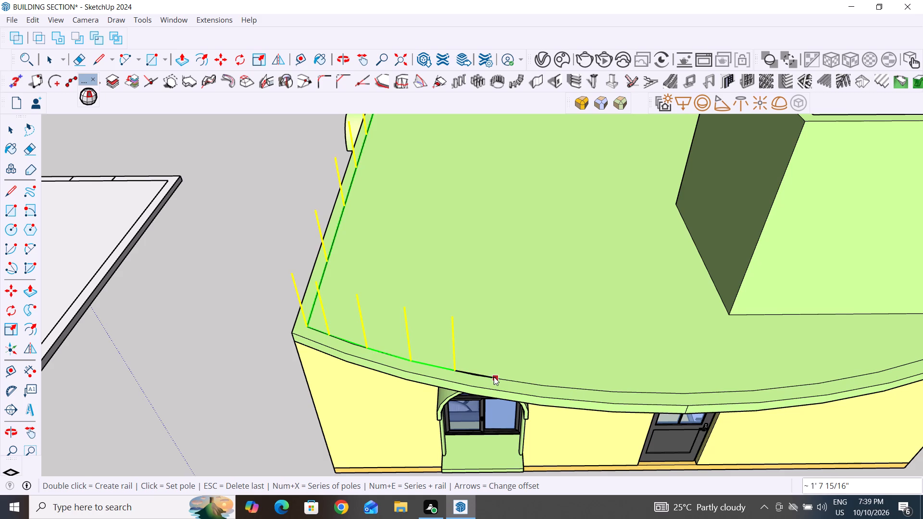
left_click(494, 377)
left_click(542, 383)
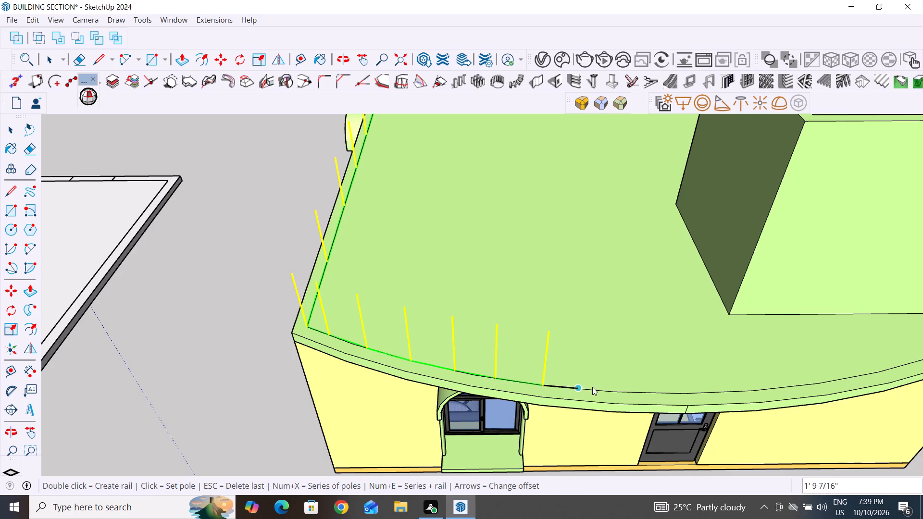
left_click(598, 387)
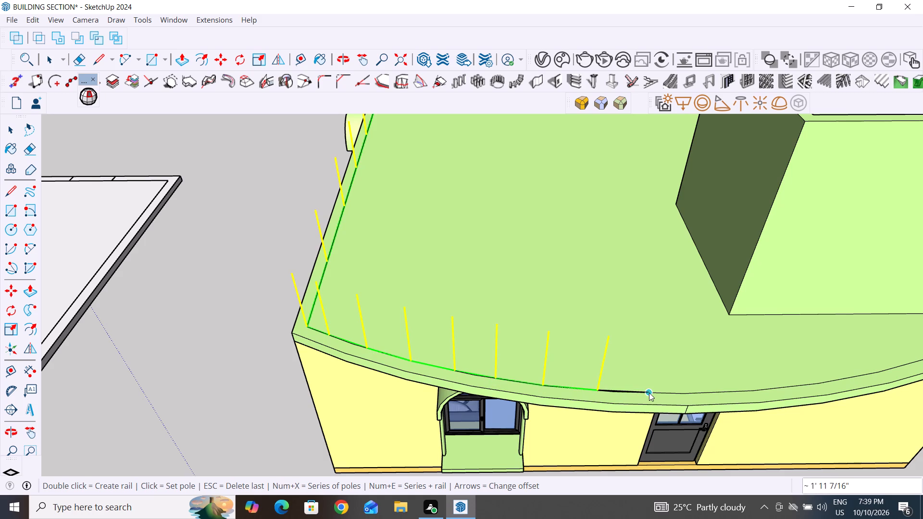
left_click(650, 393)
left_click(699, 390)
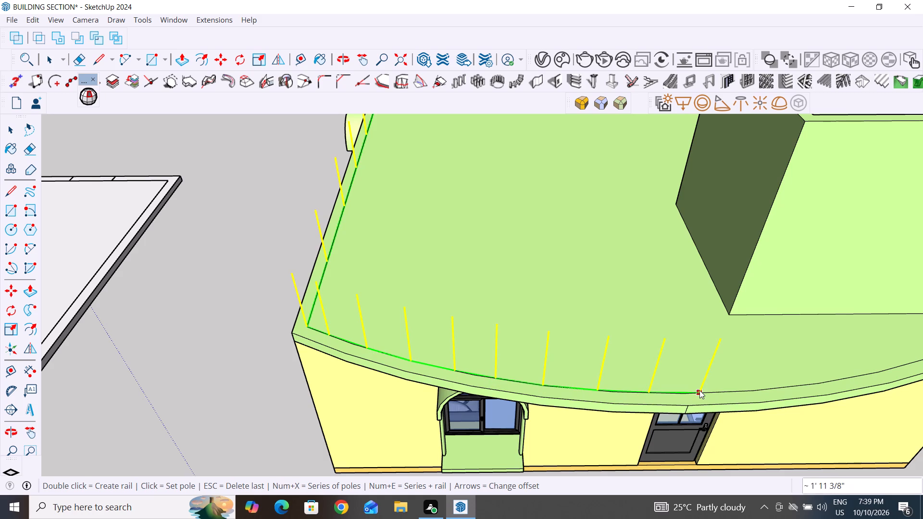
Set seven more rail poles, mostly about 2' to 2'6" apart, along the curved front's inner line up to its end beside the stair enclosure.
scroll(578, 453, "down", 5)
scroll(448, 367, "down", 5)
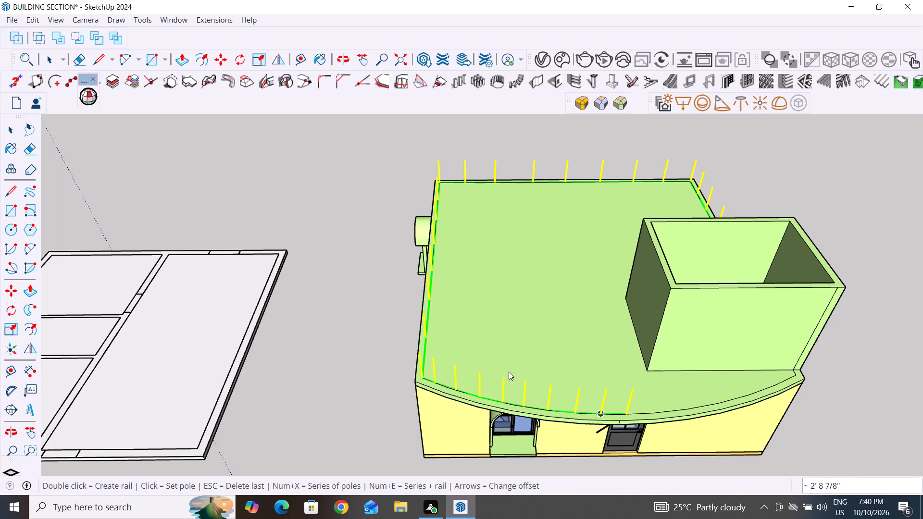
scroll(492, 358, "down", 4)
middle_click_drag(746, 381, 592, 428)
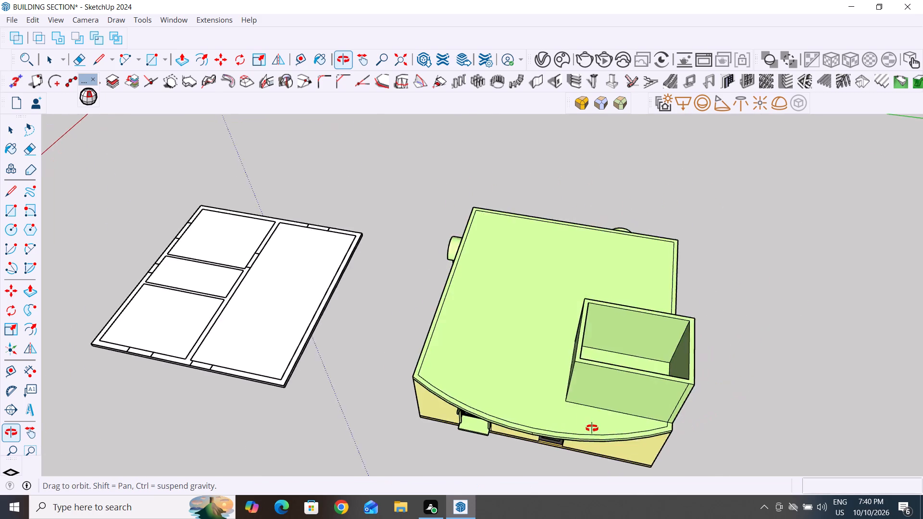
middle_click_drag(592, 428, 611, 342)
scroll(617, 335, "down", 4)
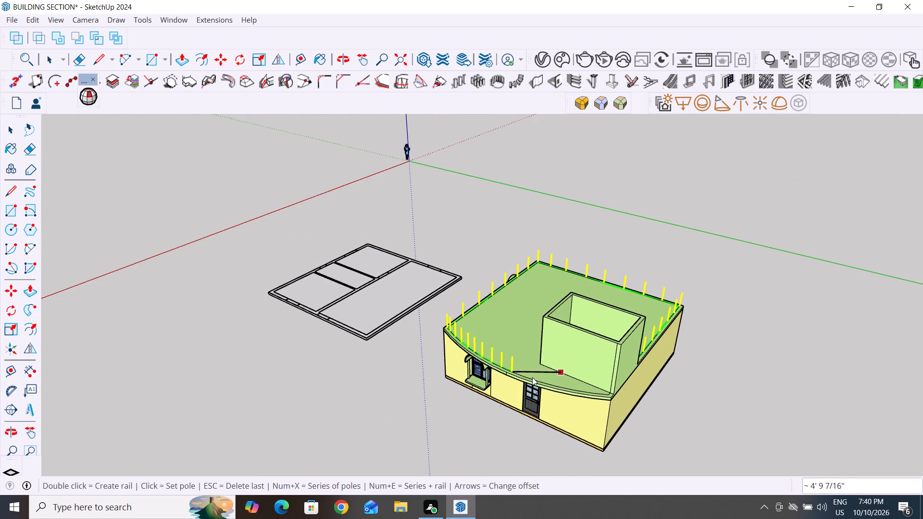
scroll(532, 377, "up", 16)
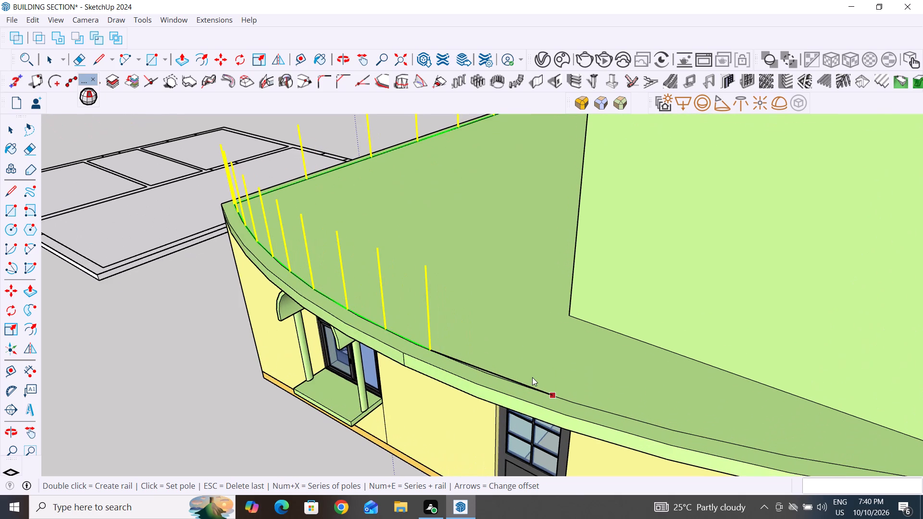
left_click(499, 374)
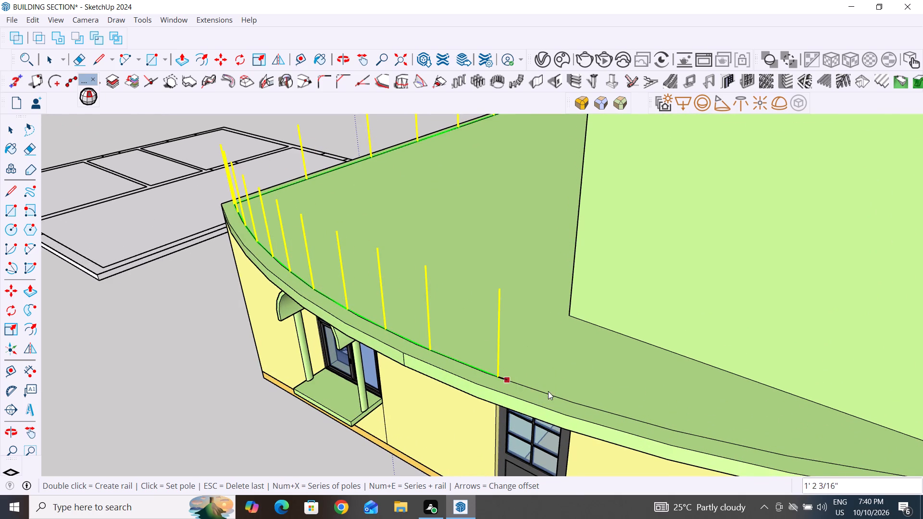
left_click(566, 400)
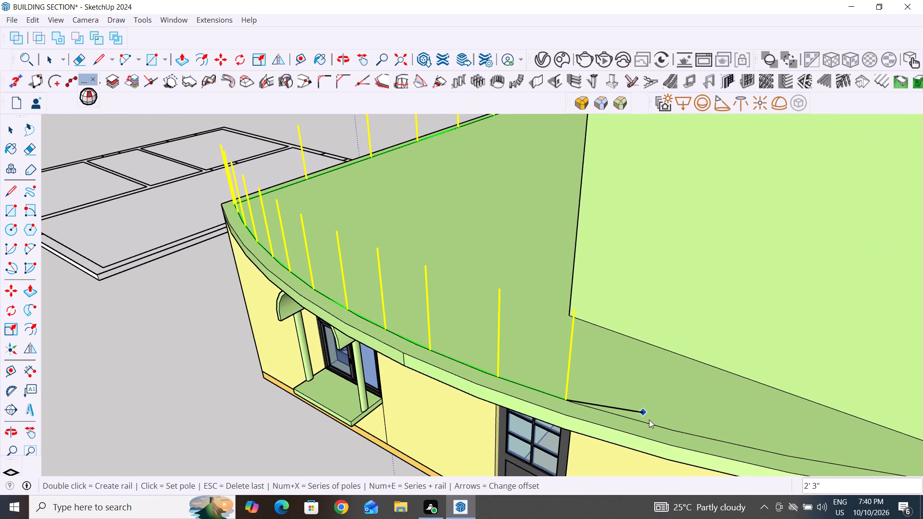
left_click(653, 423)
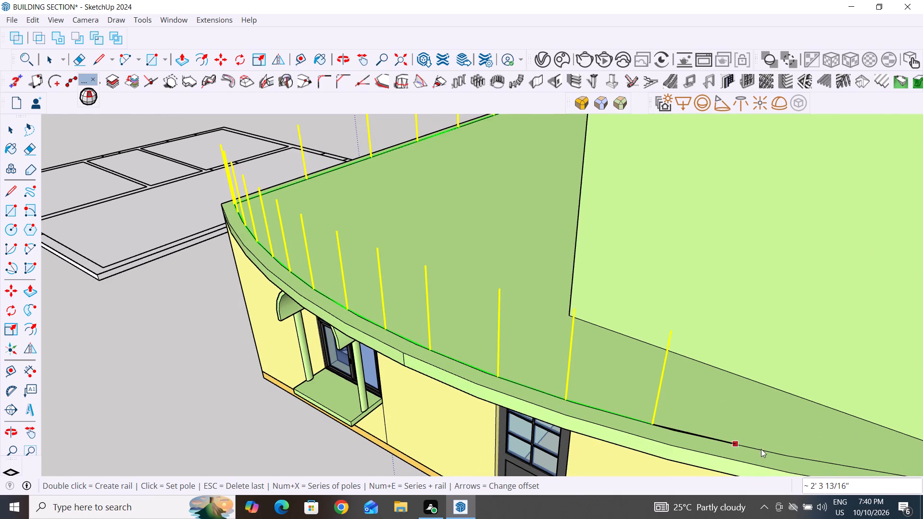
left_click(771, 450)
scroll(590, 417, "down", 4)
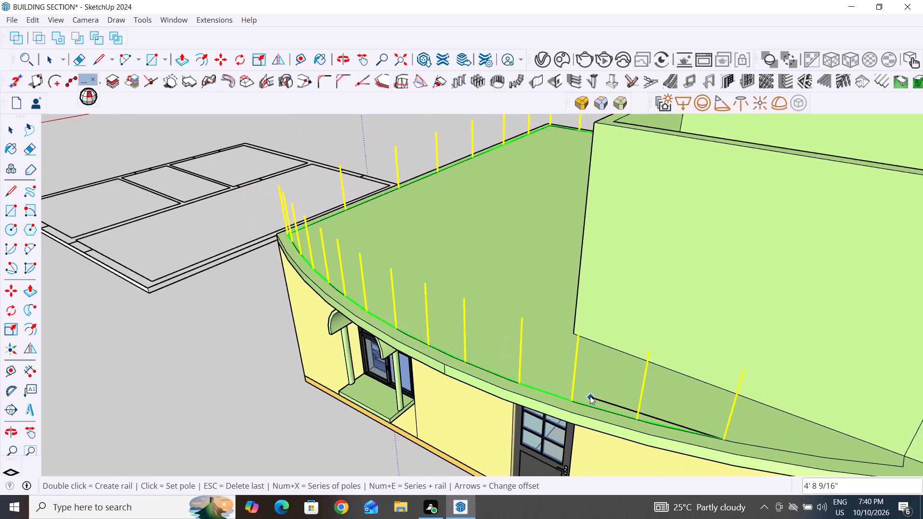
scroll(590, 396, "down", 4)
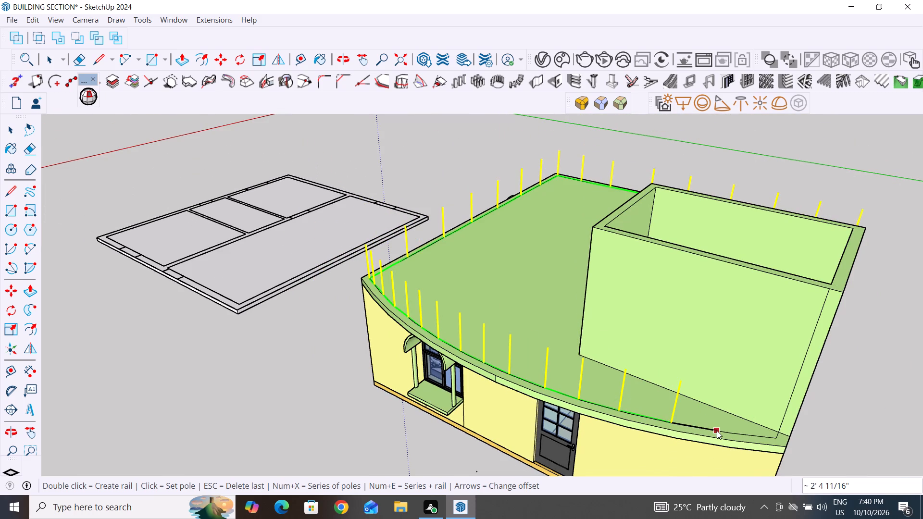
left_click(717, 431)
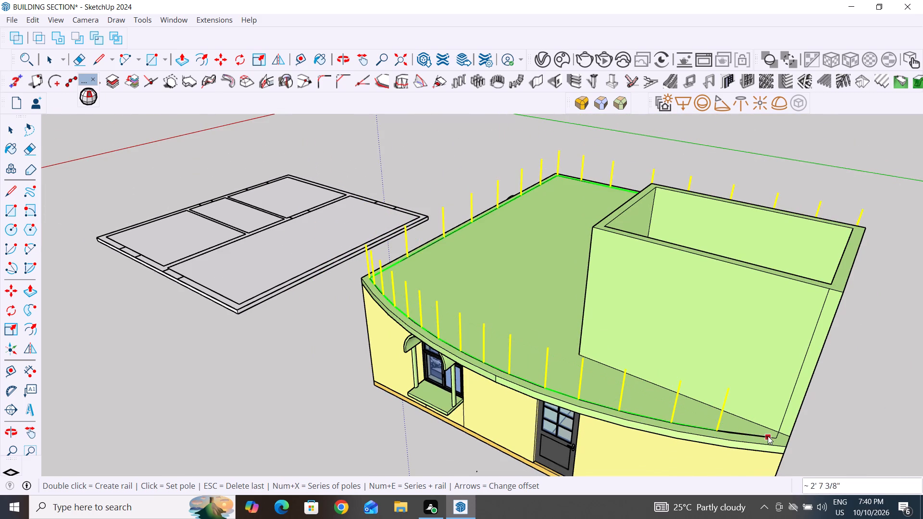
left_click(754, 435)
left_click(775, 437)
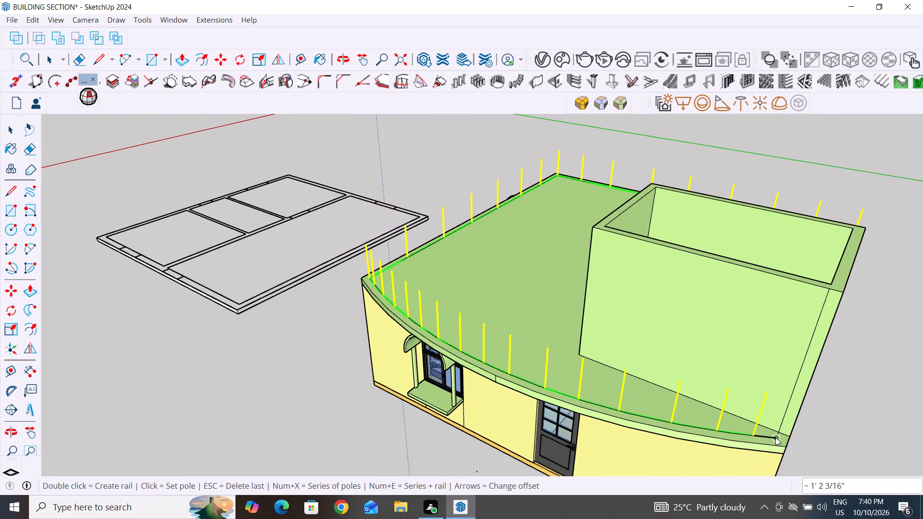
Set the last rail pole about 7" further on, against the stair enclosure wall, and create the rail along the whole pole path.
middle_click_drag(823, 442, 670, 420)
scroll(685, 369, "down", 3)
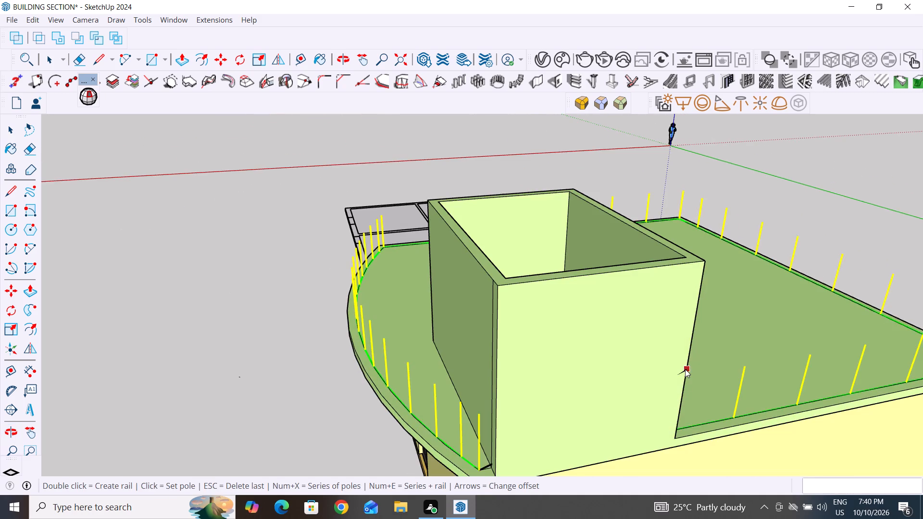
scroll(685, 369, "down", 1)
scroll(565, 441, "up", 4)
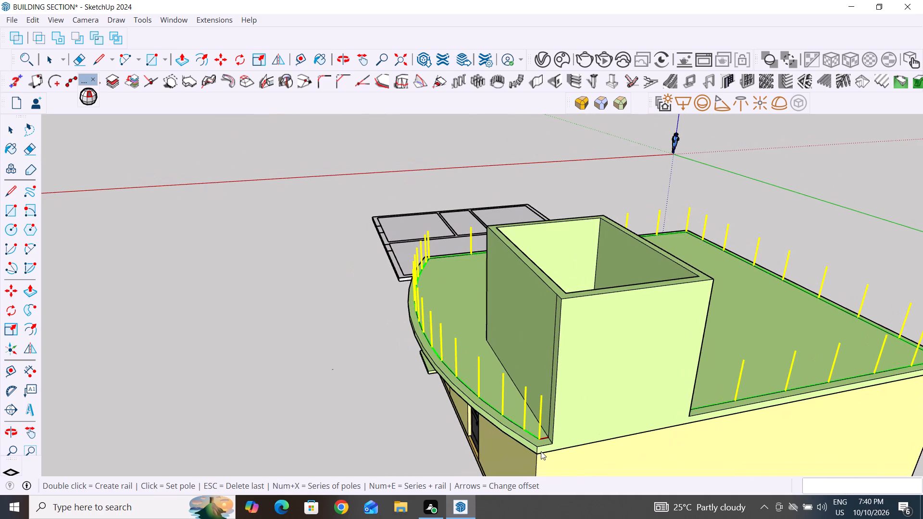
scroll(541, 451, "up", 9)
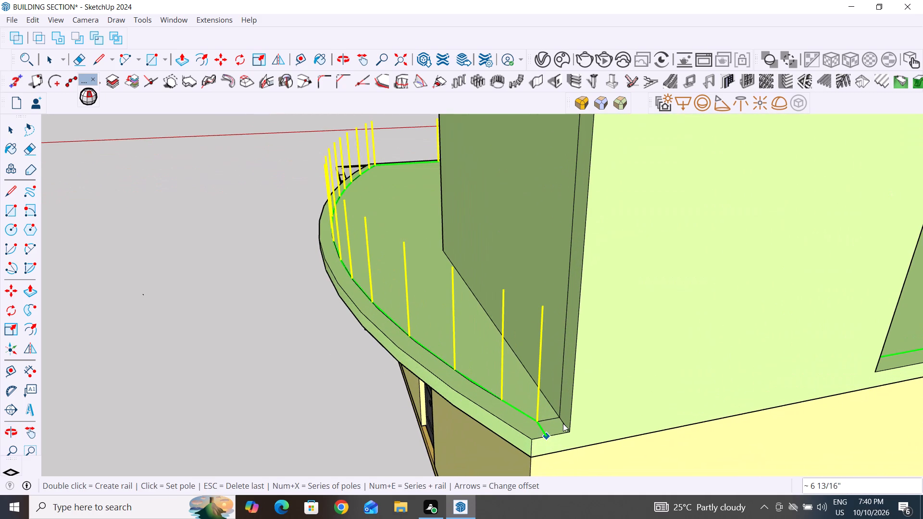
double_click(561, 416)
double_click(561, 416)
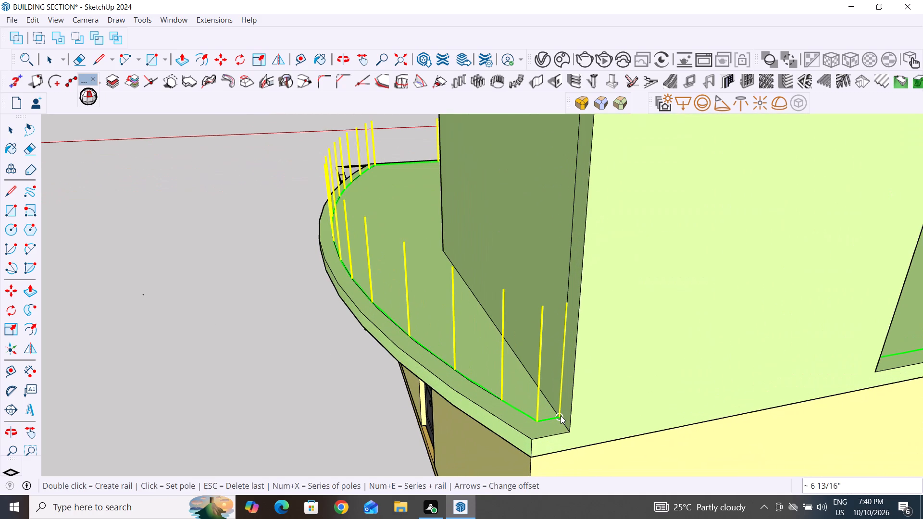
scroll(561, 416, "down", 4)
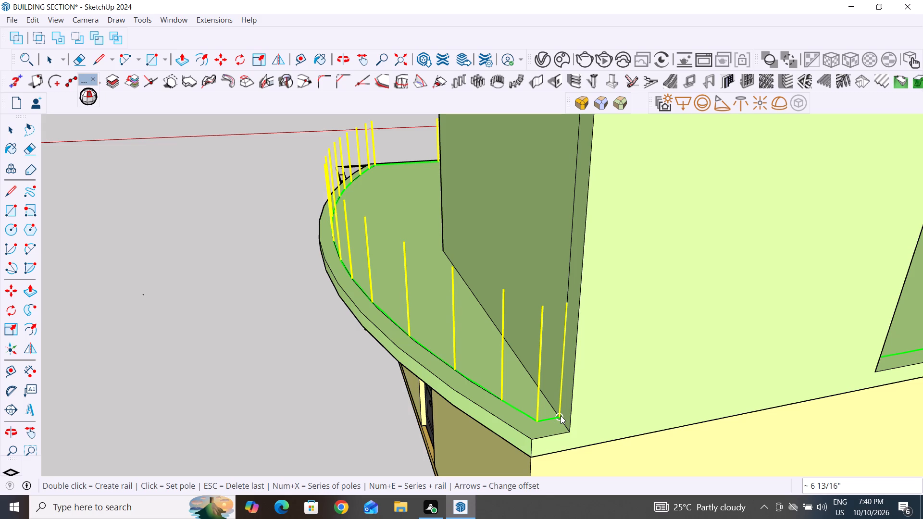
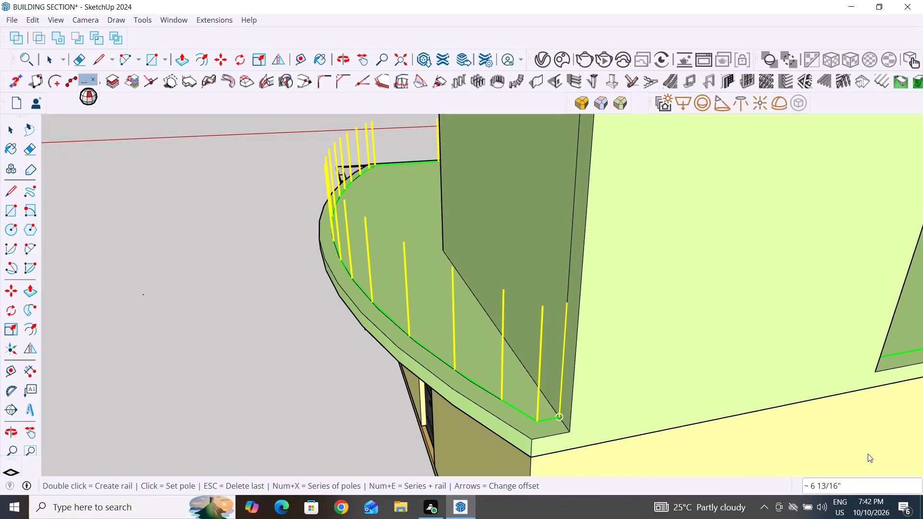
Create the rail along the set poles on the curved roof front, ending at the stair enclosure wall.
left_click(560, 417)
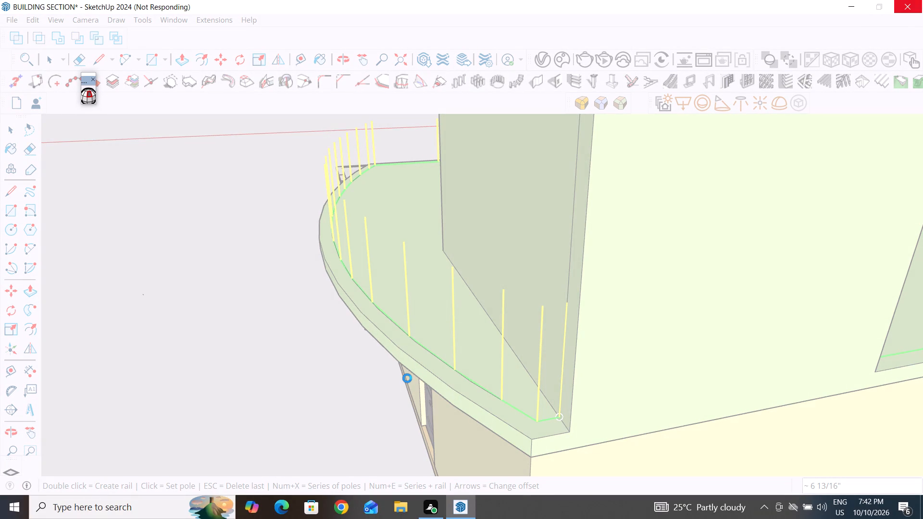
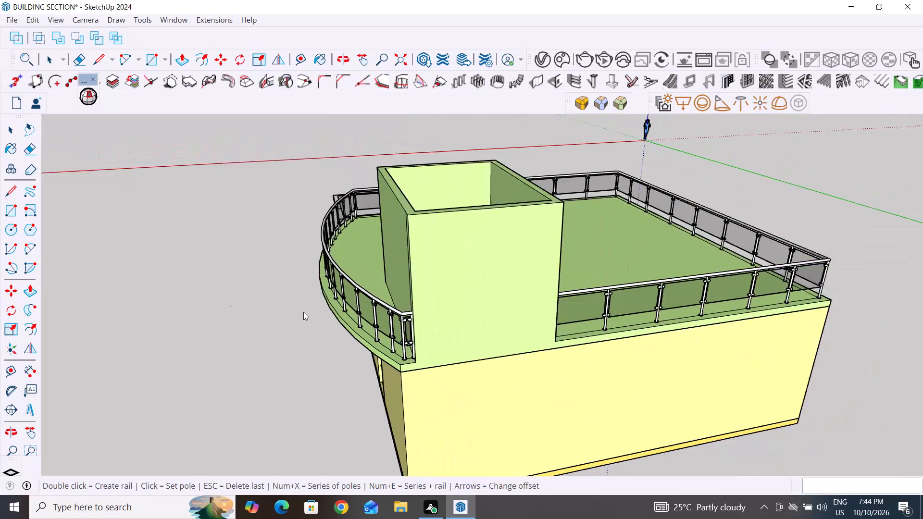
Examine the finished rooftop railing and stair enclosure from the side and front of the building.
middle_click_drag(348, 324, 610, 335)
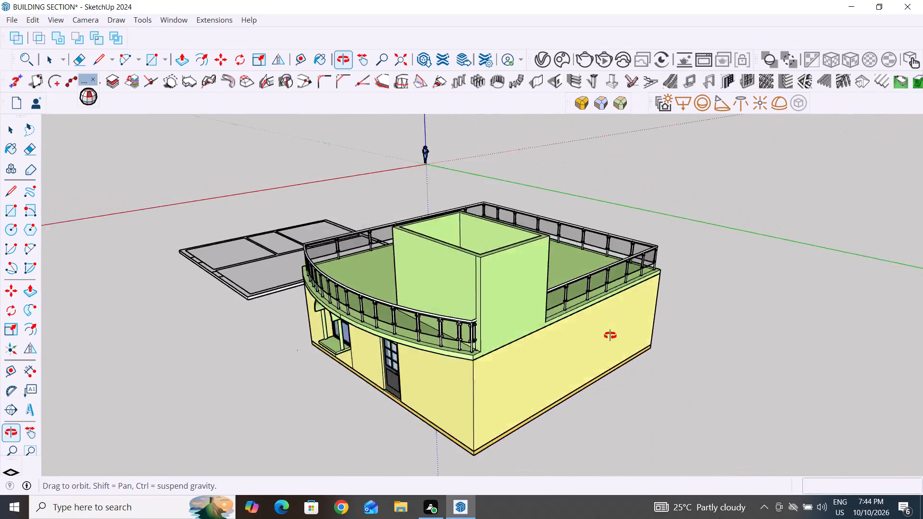
middle_click_drag(610, 335, 687, 348)
scroll(612, 305, "down", 4)
middle_click_drag(600, 298, 576, 223)
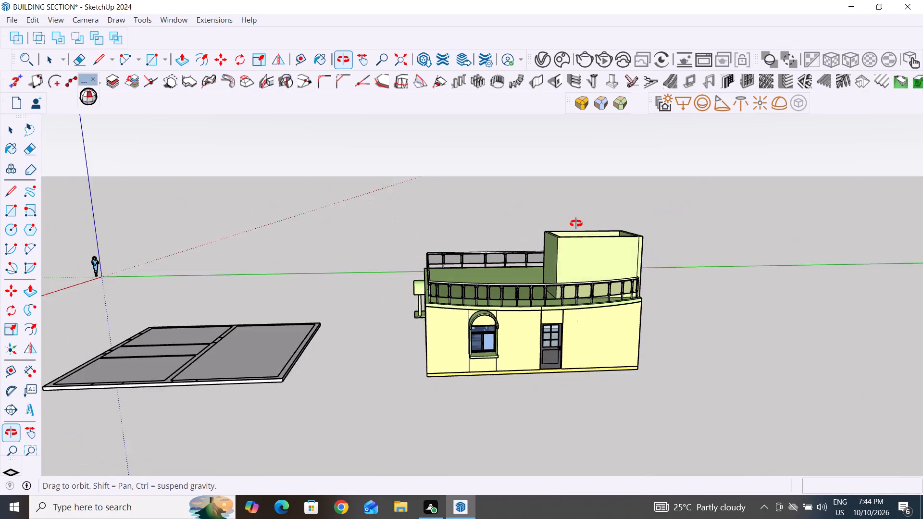
middle_click_drag(576, 223, 552, 205)
middle_click_drag(697, 309, 698, 343)
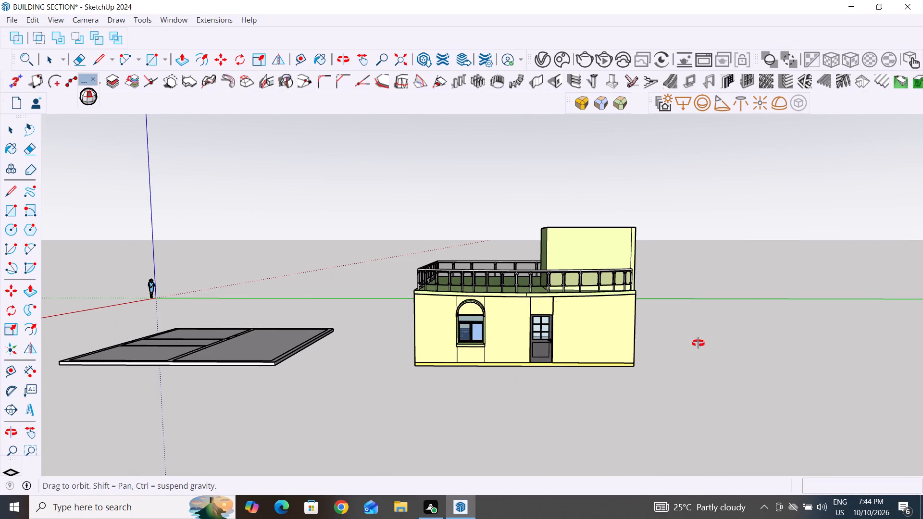
middle_click_drag(698, 343, 698, 364)
left_click(756, 326)
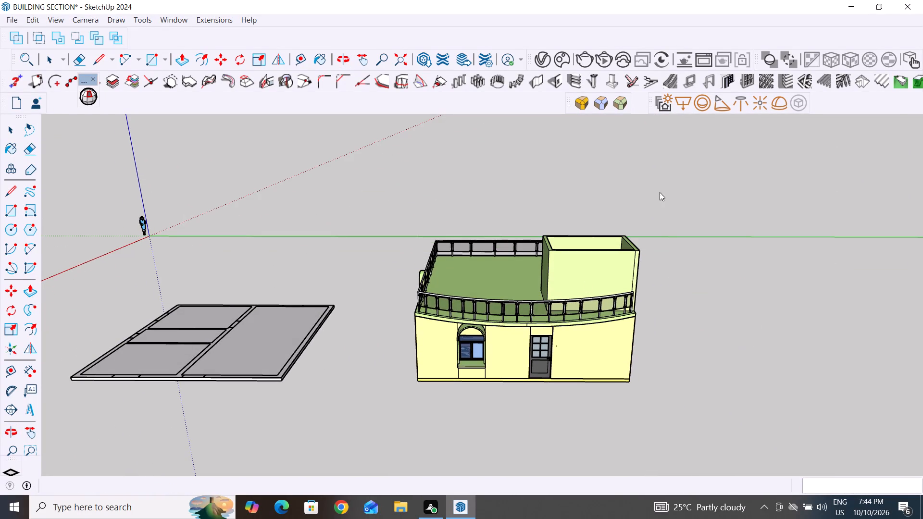
left_click(10, 130)
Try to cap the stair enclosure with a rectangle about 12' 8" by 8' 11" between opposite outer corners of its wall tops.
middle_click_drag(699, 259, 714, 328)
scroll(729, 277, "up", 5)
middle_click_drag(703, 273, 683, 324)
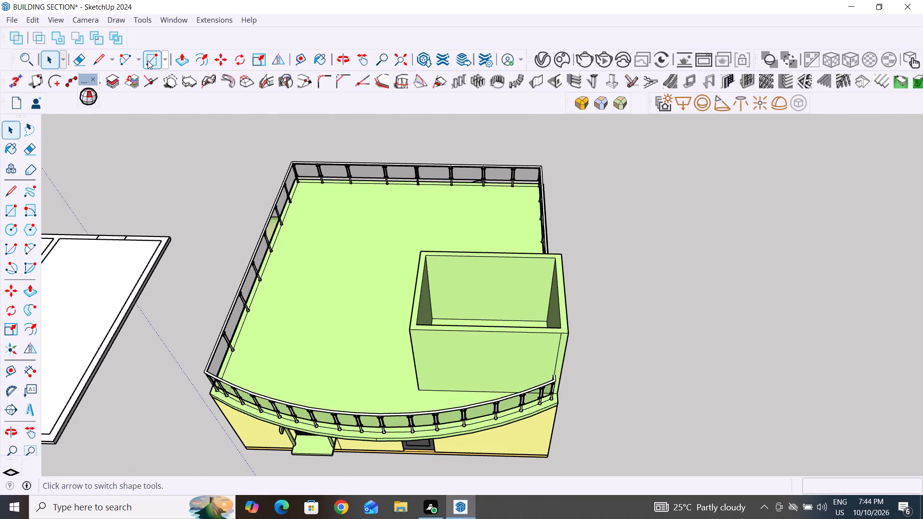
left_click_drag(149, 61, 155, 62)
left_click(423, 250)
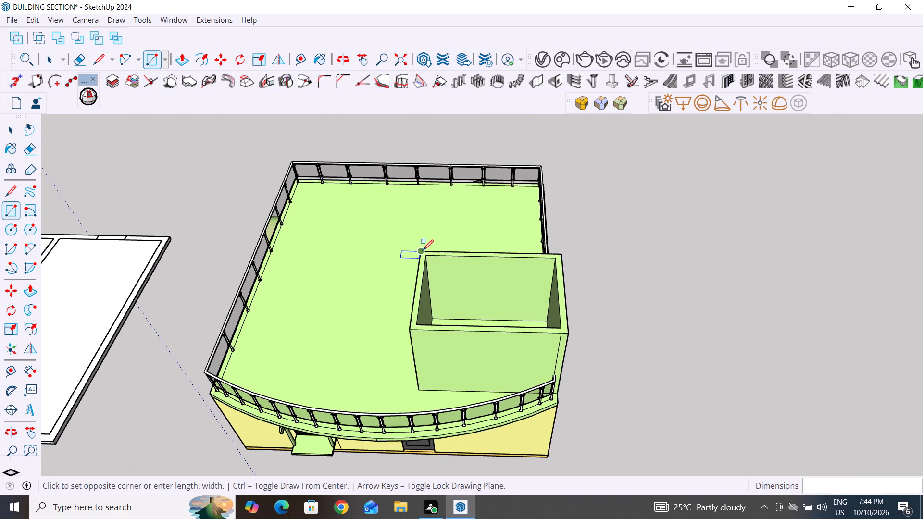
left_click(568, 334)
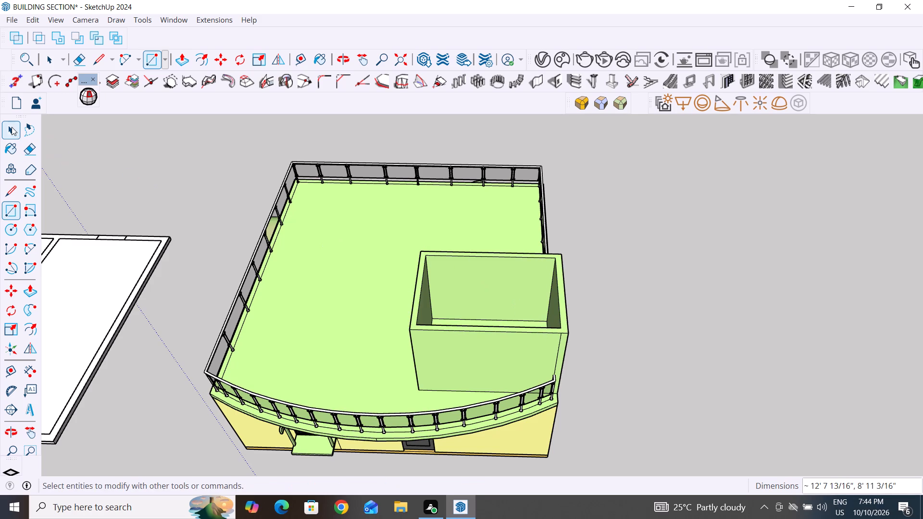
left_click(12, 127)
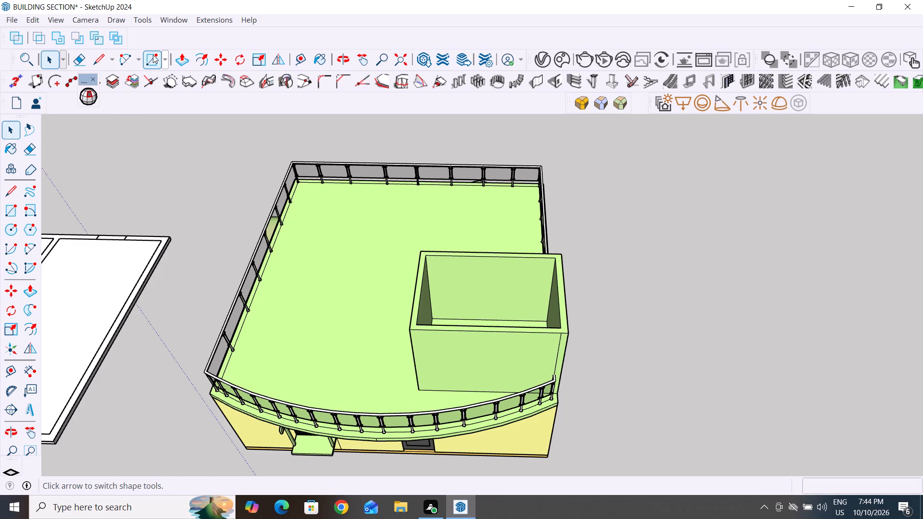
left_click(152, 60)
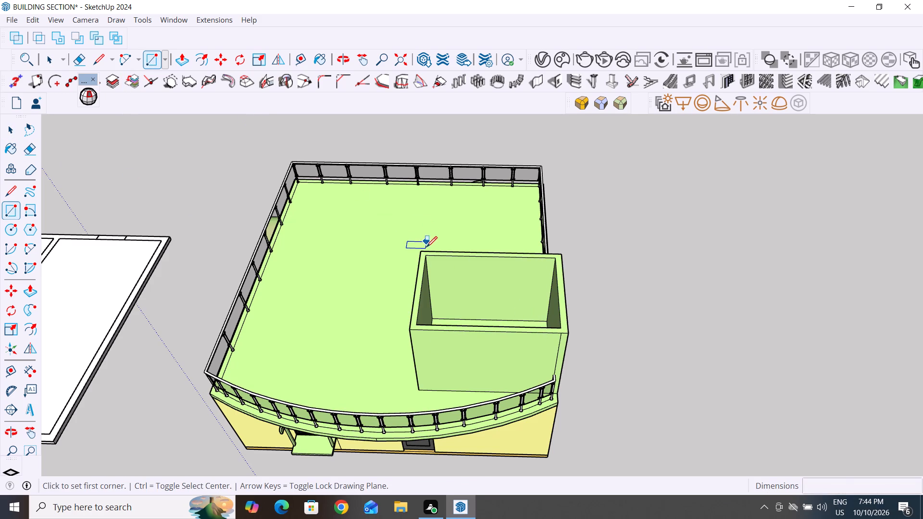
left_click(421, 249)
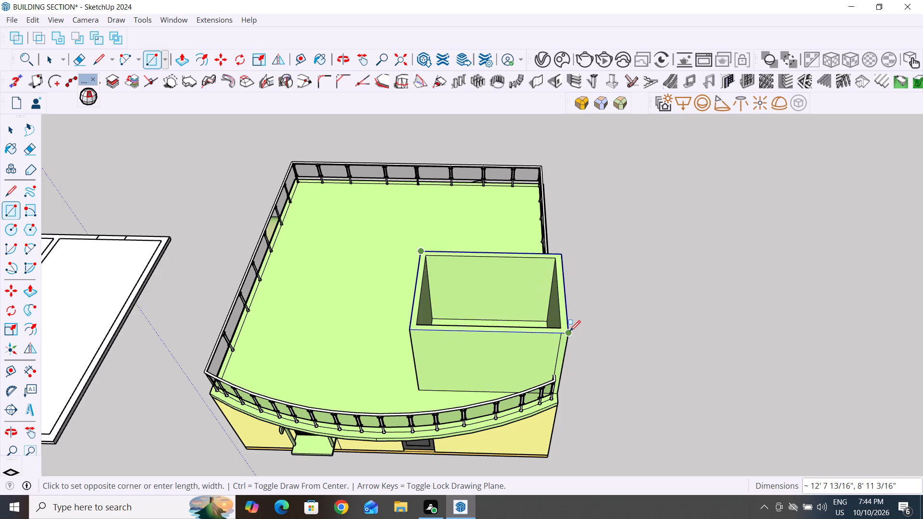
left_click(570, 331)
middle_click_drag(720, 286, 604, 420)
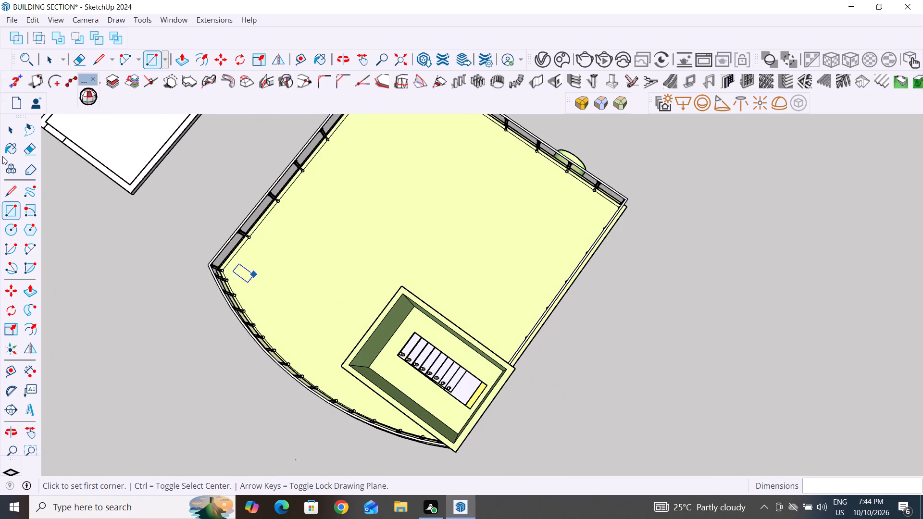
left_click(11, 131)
Delete the stray vertical edge near the outer corner of the stair enclosure's front wall.
scroll(416, 291, "down", 3)
middle_click_drag(427, 353, 605, 263)
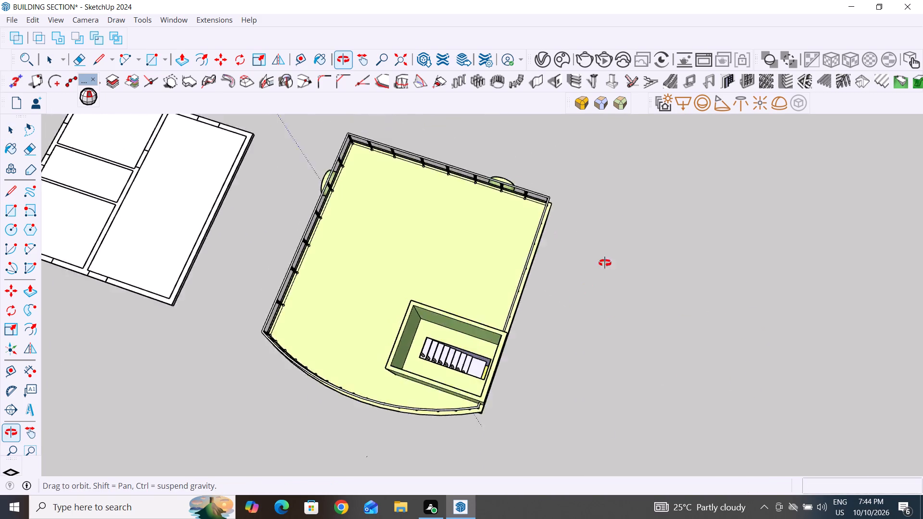
middle_click_drag(605, 263, 619, 210)
scroll(549, 297, "up", 6)
scroll(419, 310, "up", 3)
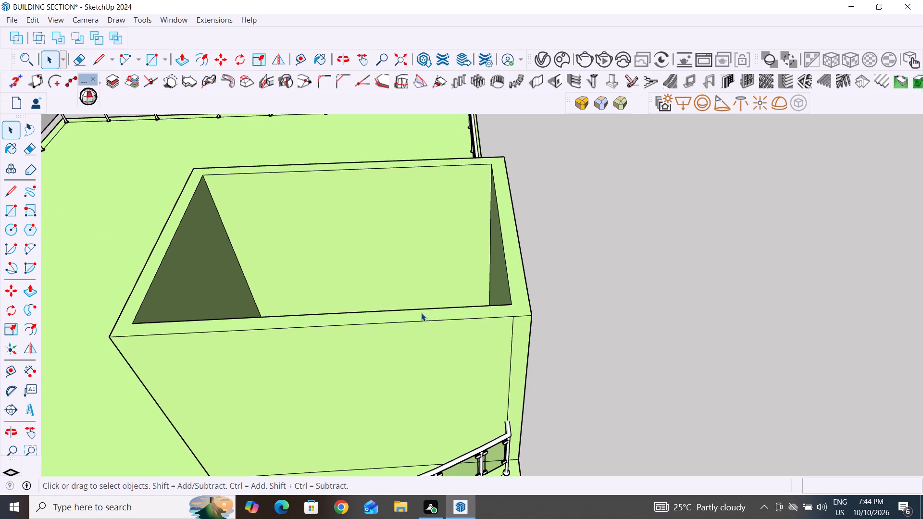
left_click(436, 320, "ctrl")
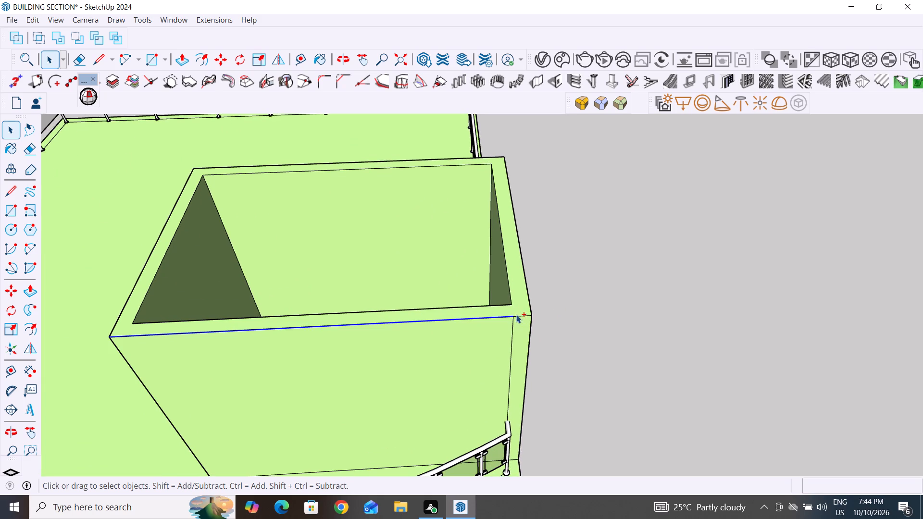
left_click(520, 316, "ctrl")
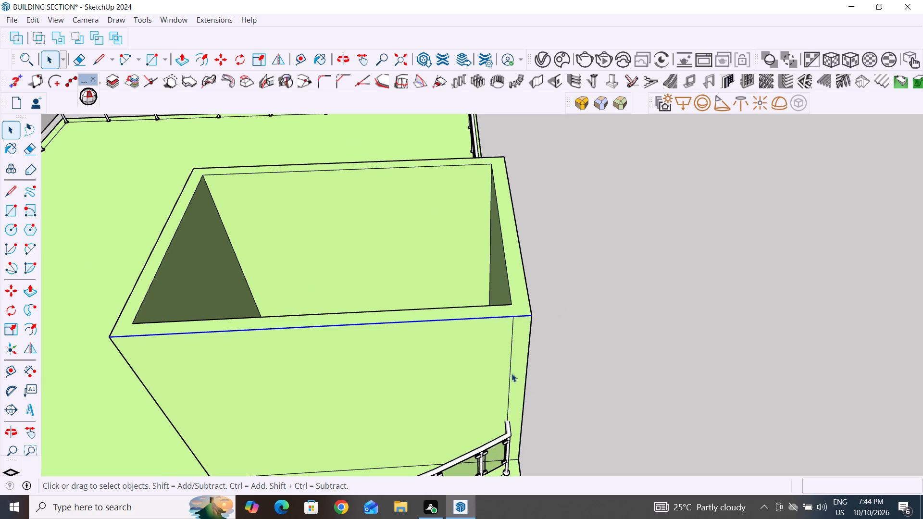
left_click(565, 371)
left_click(511, 373)
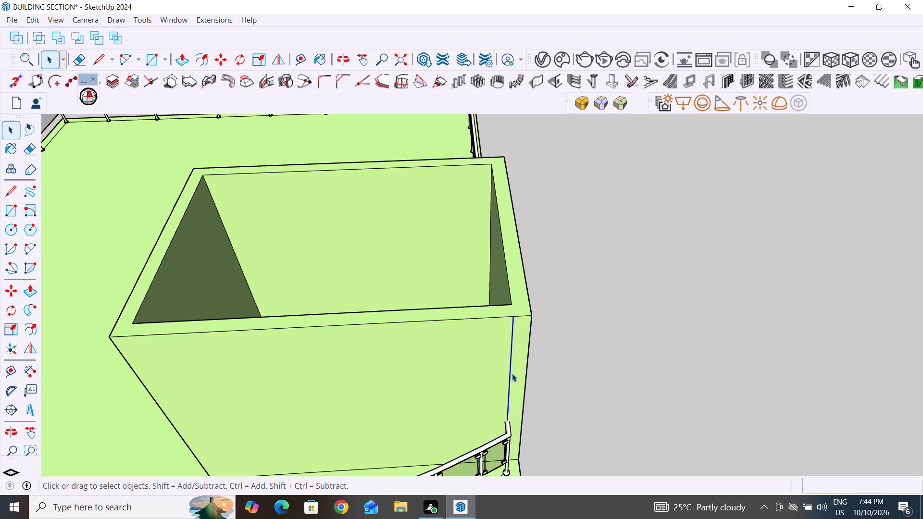
key("Delete")
Copy the outer top edges of the stair enclosure walls about 21' 2" along the green axis, clear of the building.
left_click(522, 315)
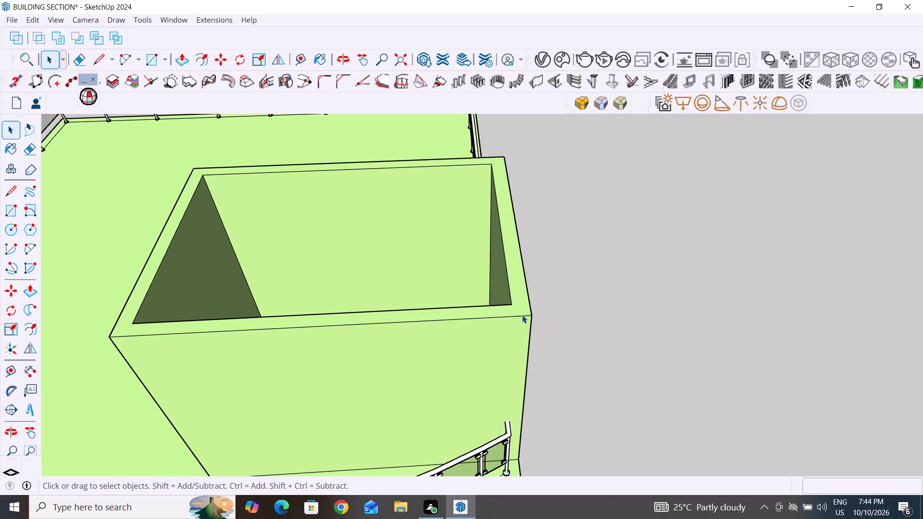
left_click(141, 271, "ctrl")
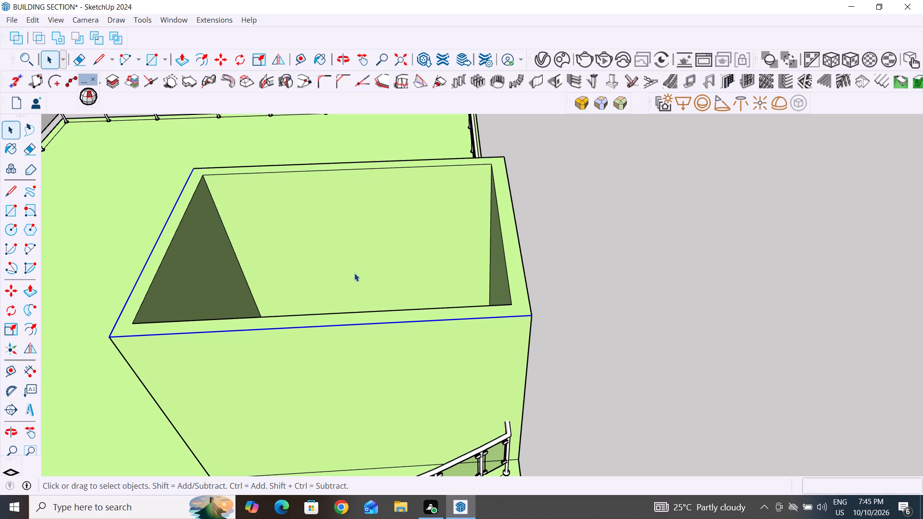
scroll(487, 268, "down", 4)
middle_click_drag(587, 296, 580, 355)
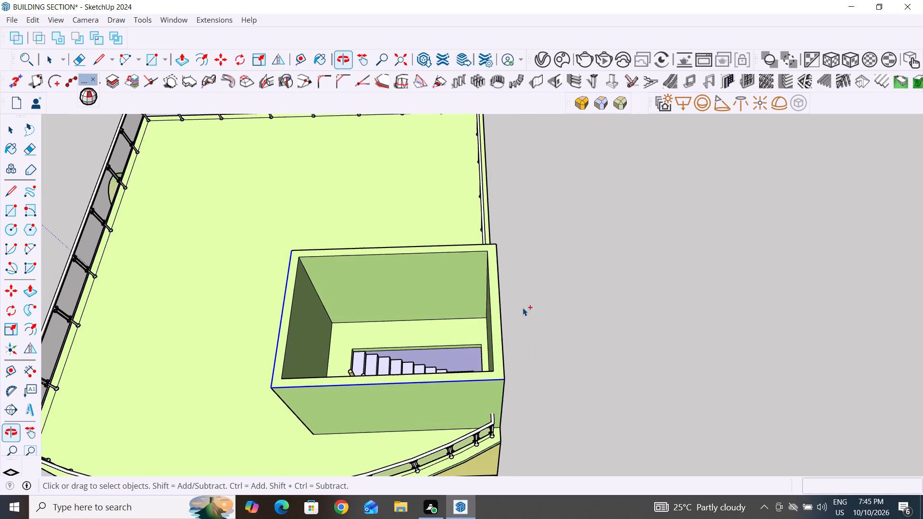
left_click(499, 311, "ctrl")
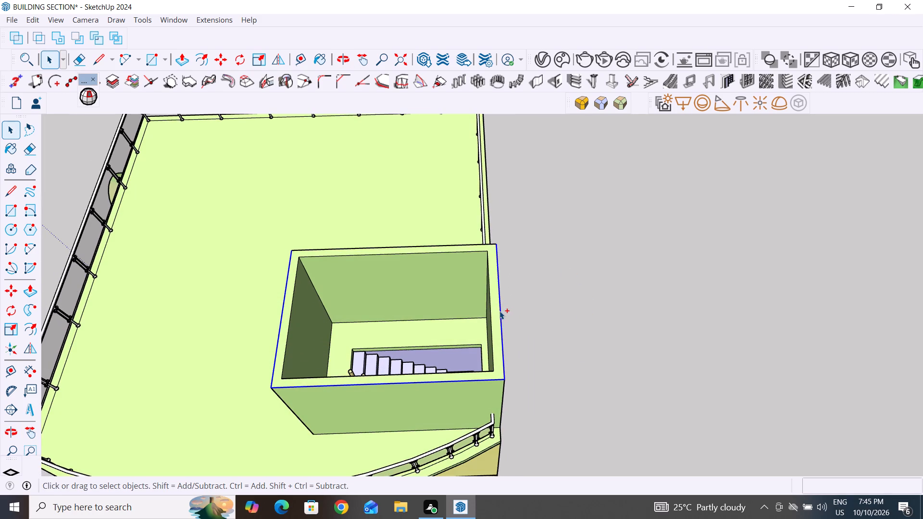
left_click(446, 246, "ctrl")
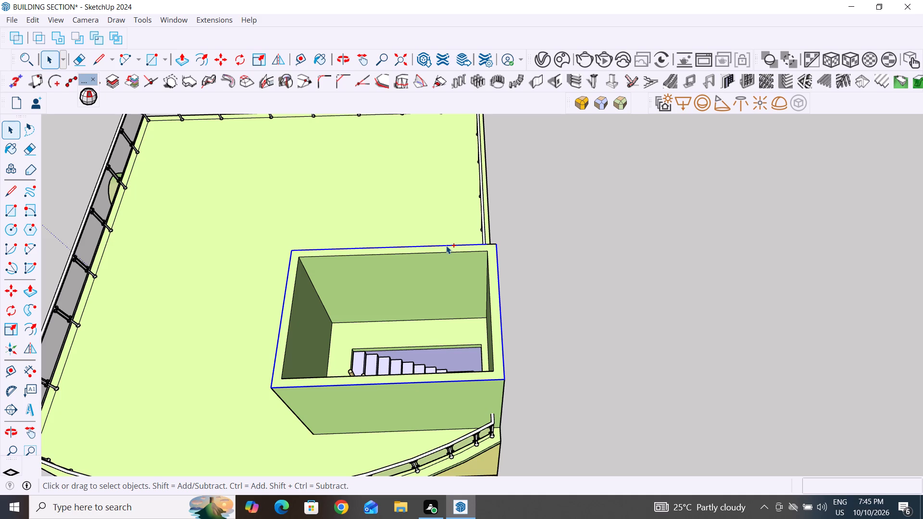
key("m")
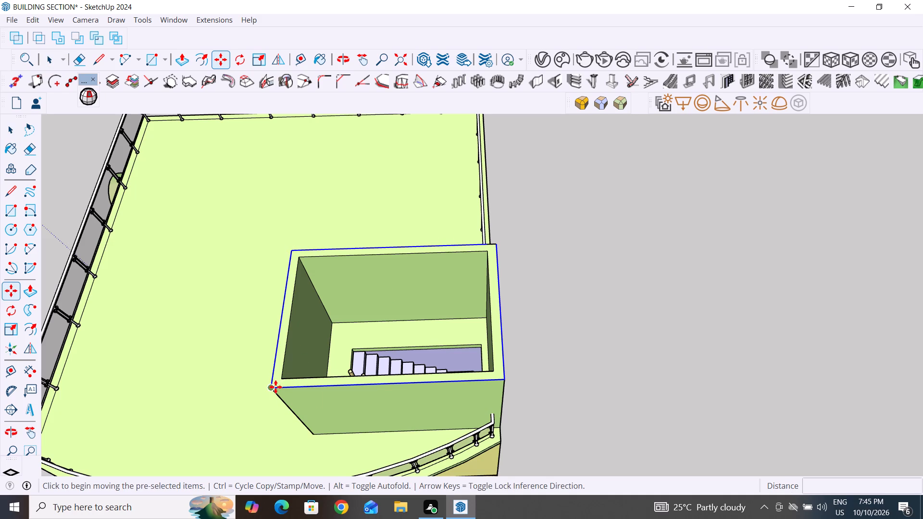
left_click(275, 387, "ctrl")
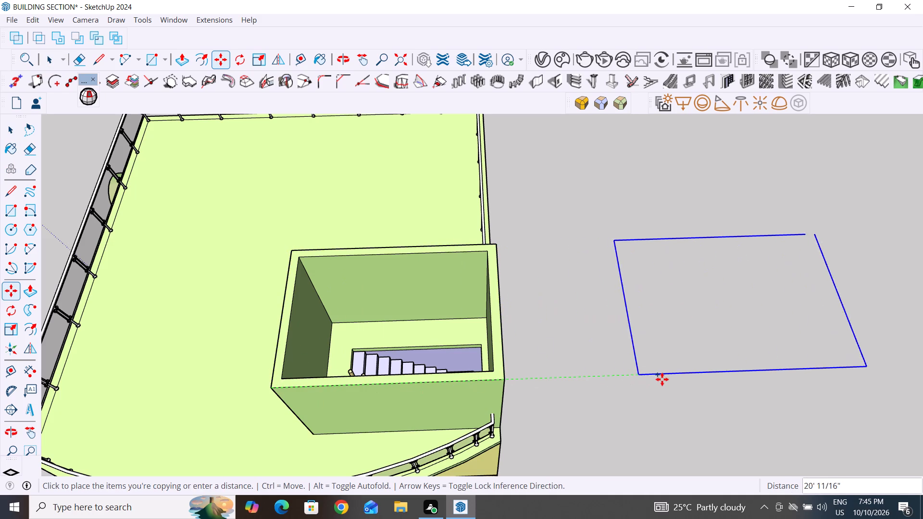
left_click(660, 375)
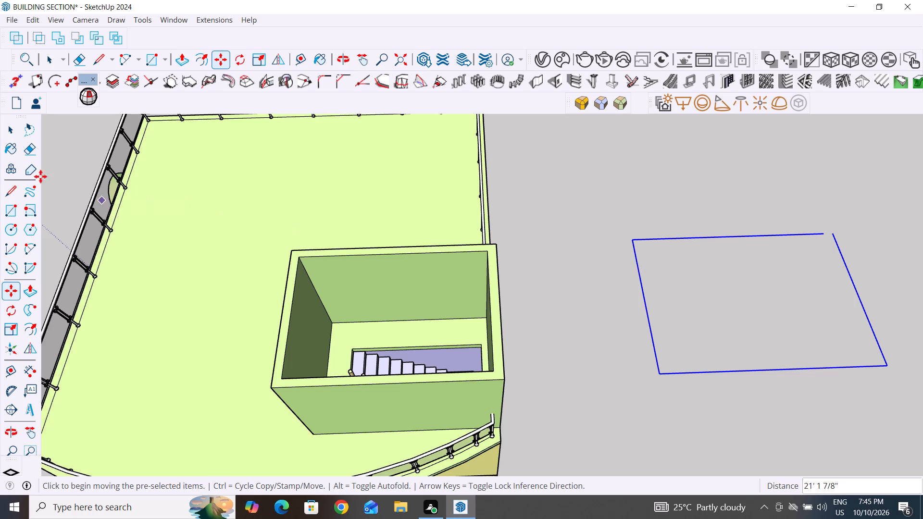
left_click(12, 130)
left_click(576, 183)
Close the corner gap in the copied outline with a line about 7" long so that it forms a face.
scroll(872, 237, "up", 3)
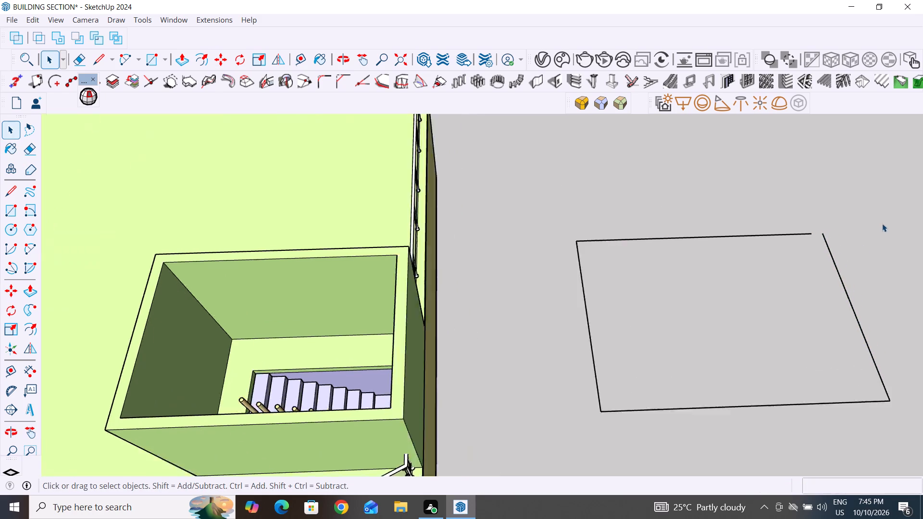
scroll(882, 223, "up", 5)
middle_click_drag(830, 238, 828, 295)
scroll(811, 279, "up", 1)
scroll(768, 245, "down", 5)
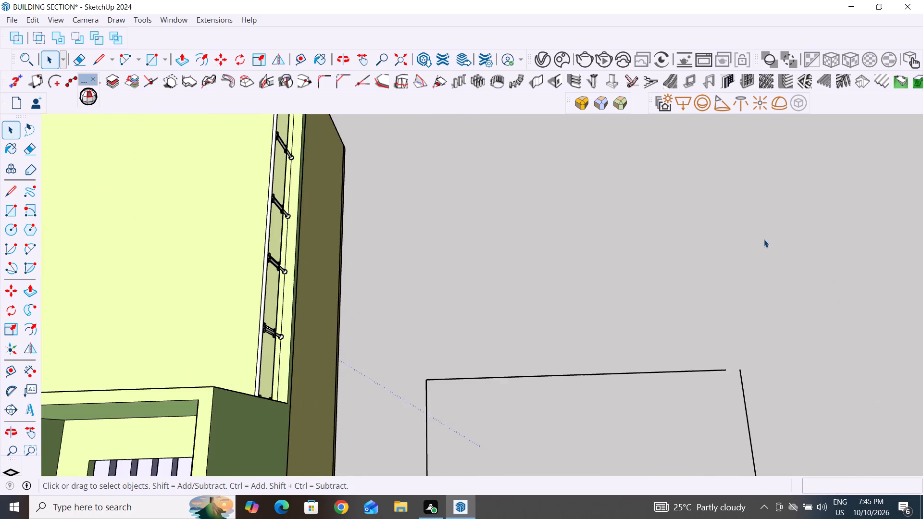
scroll(793, 375, "up", 2)
left_click(10, 189)
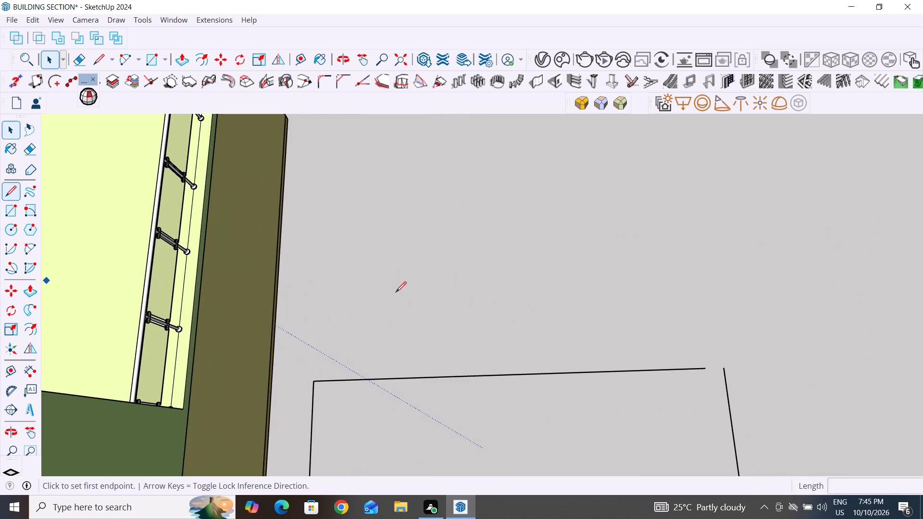
left_click(707, 366)
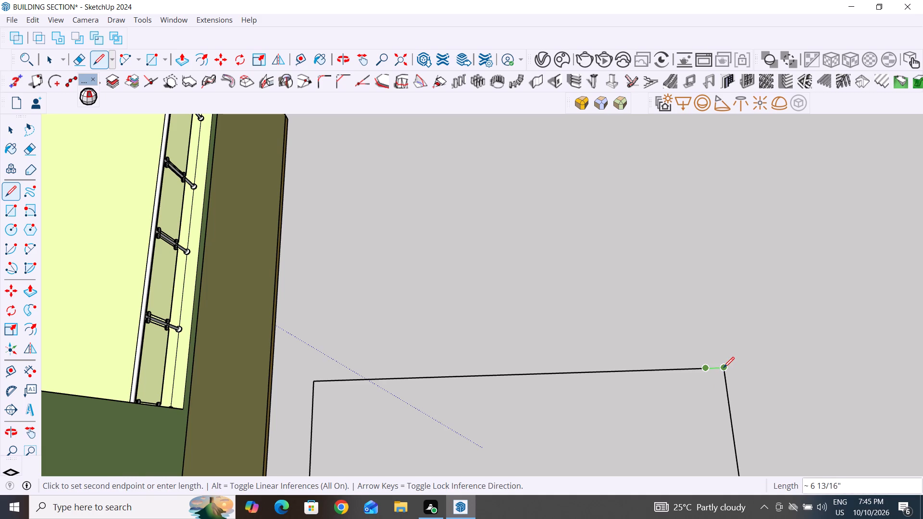
left_click(723, 368)
left_click(14, 130)
Extrude the copied outline's face upward 6" to form the stair enclosure's roof slab.
scroll(471, 279, "down", 5)
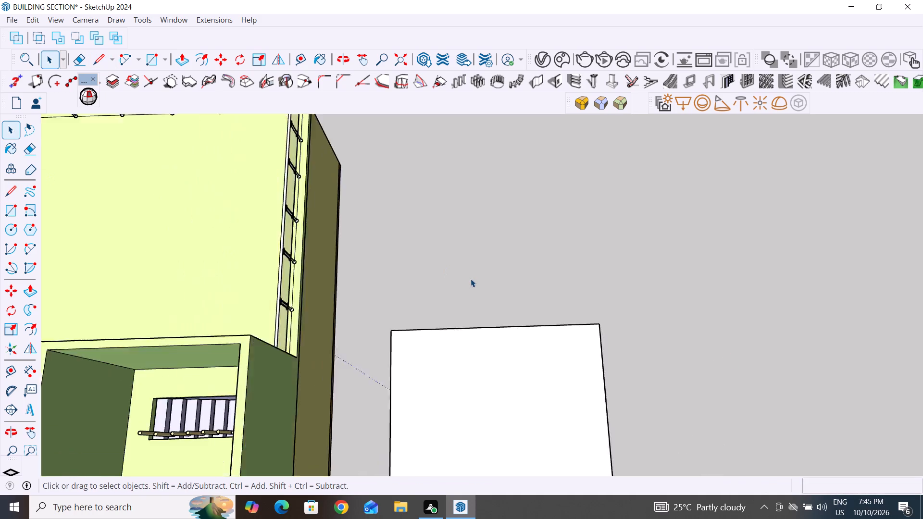
scroll(471, 279, "down", 5)
middle_click_drag(540, 376, 536, 200)
scroll(510, 252, "up", 8)
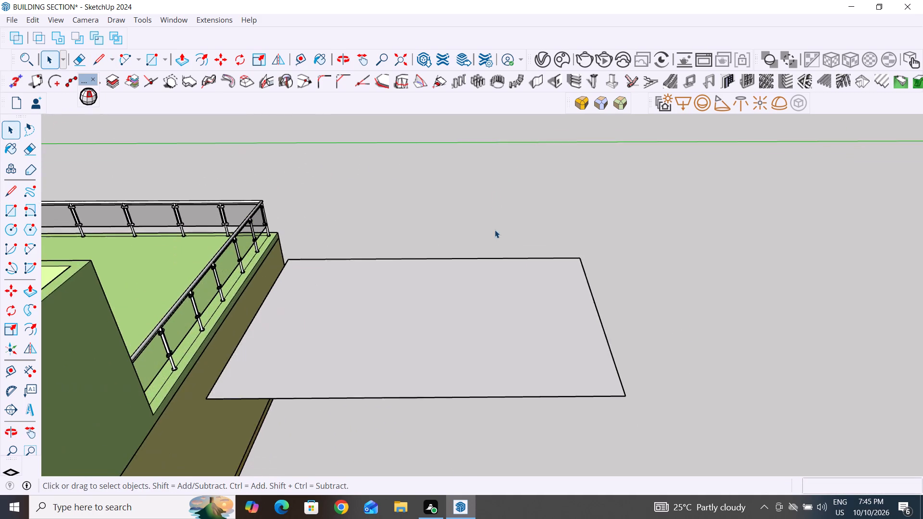
middle_click_drag(495, 230, 498, 218)
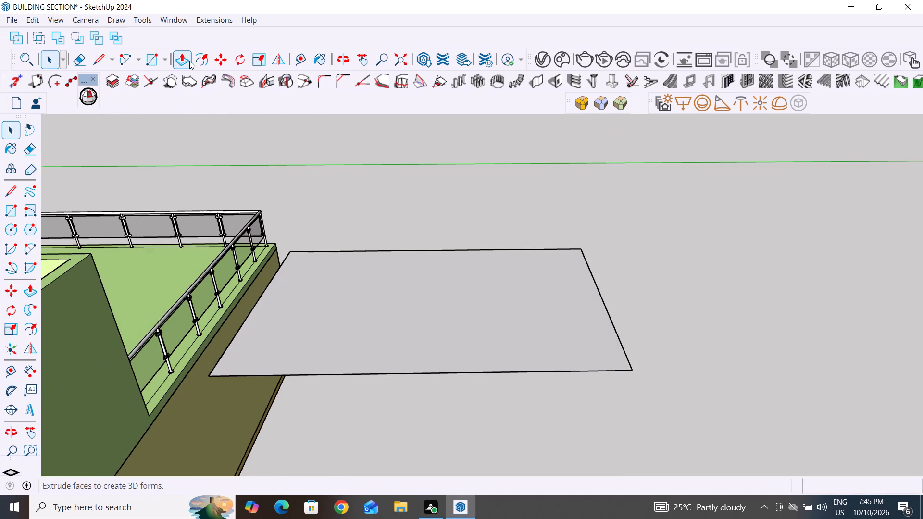
left_click(189, 61)
left_click(404, 350)
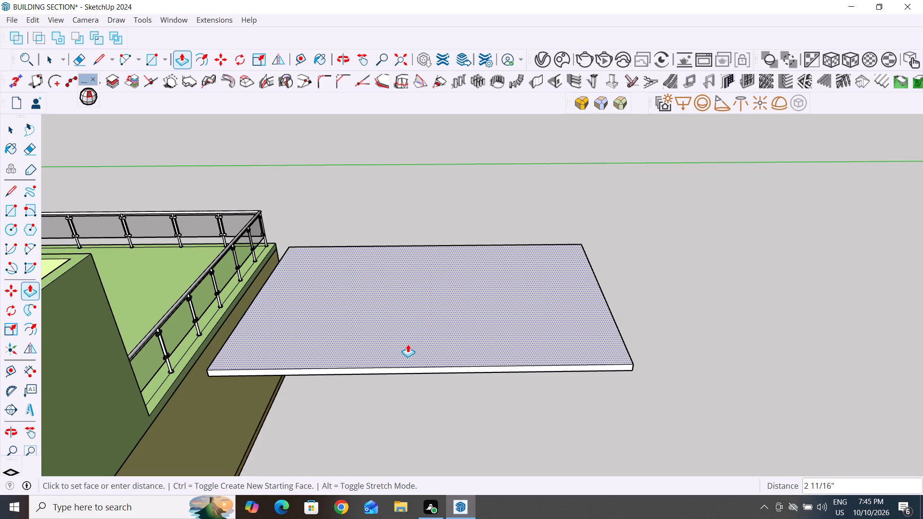
type("6\"")
key("Return")
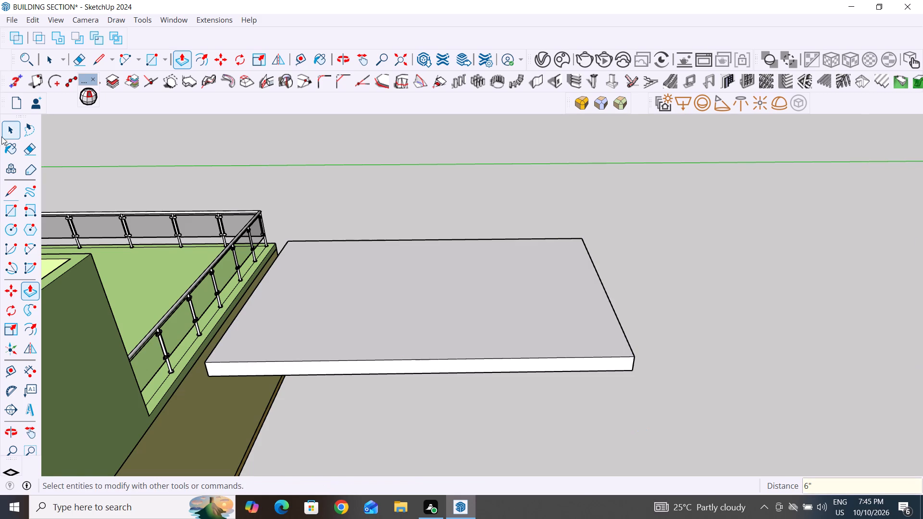
Make the stair enclosure's whole 6" roof slab into a group.
left_click(15, 129)
triple_click(452, 335)
double_click(452, 335)
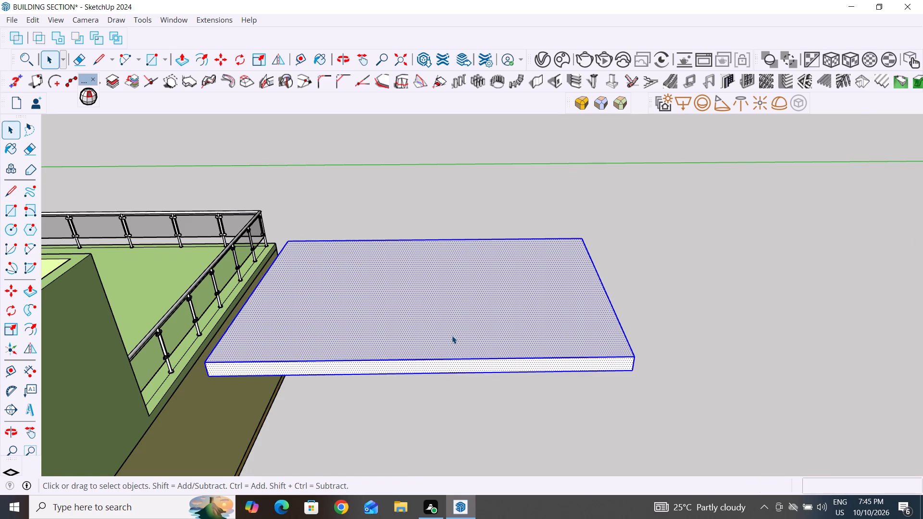
right_click(452, 335)
left_click(505, 135)
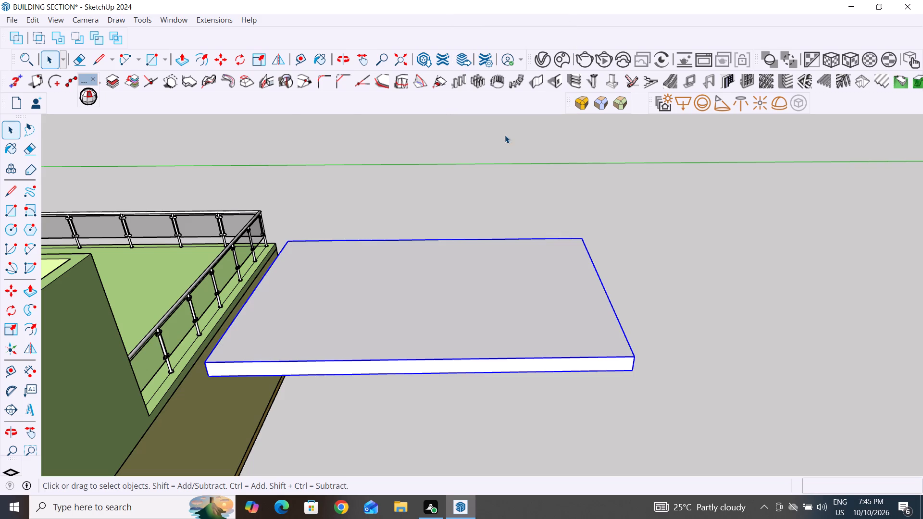
Paint the grouped roof slab with Color D03 from the Colors material collection.
left_click(178, 18)
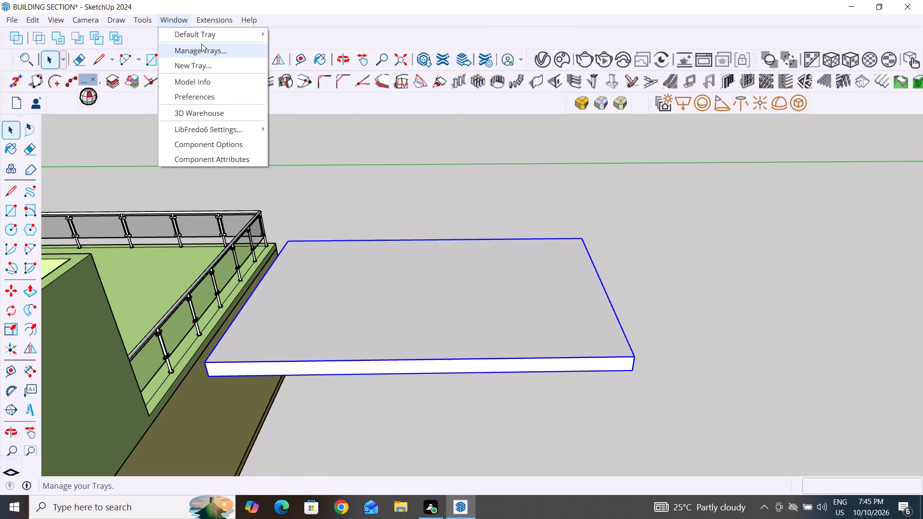
left_click(208, 35)
left_click(306, 33)
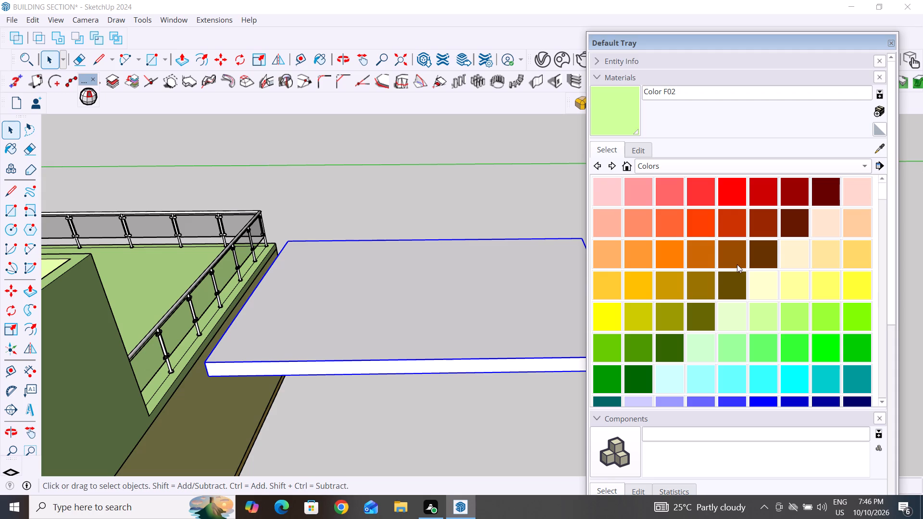
left_click(862, 259)
left_click(522, 336)
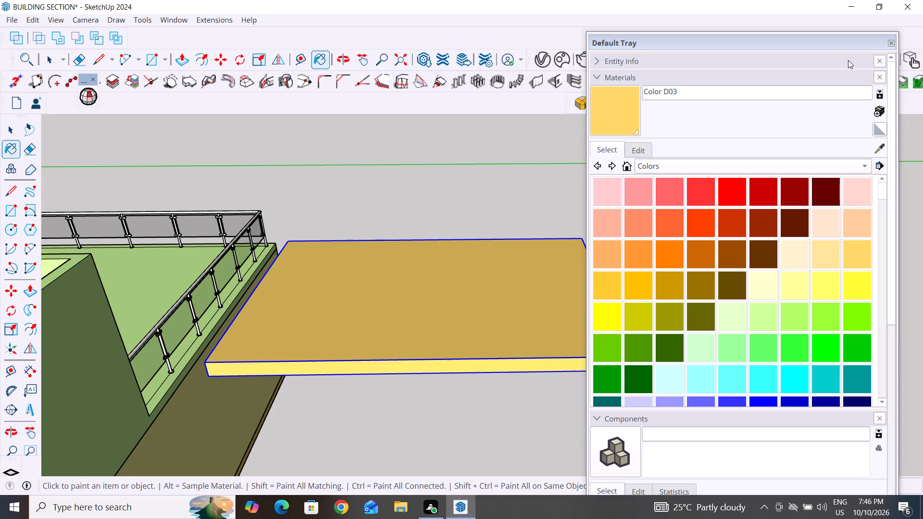
left_click(887, 43)
left_click(679, 195)
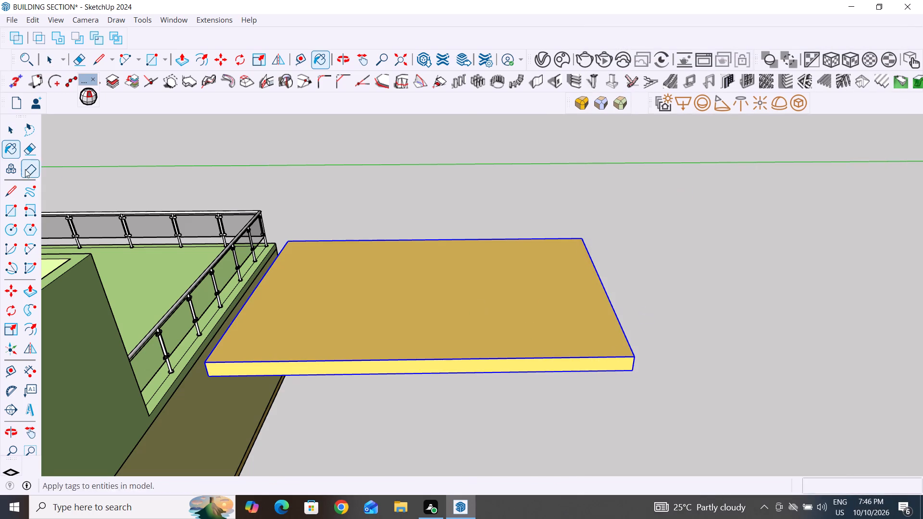
left_click(15, 132)
left_click(351, 191)
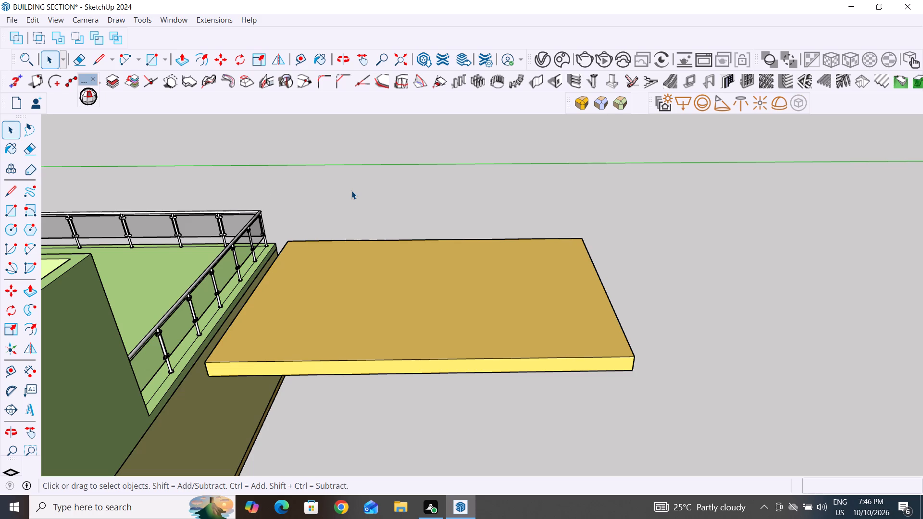
left_click(536, 204)
Move the roof slab by its bottom front corner about 21' 2" onto the matching top corner of the stair enclosure walls.
scroll(536, 204, "down", 6)
middle_click_drag(639, 310, 640, 285)
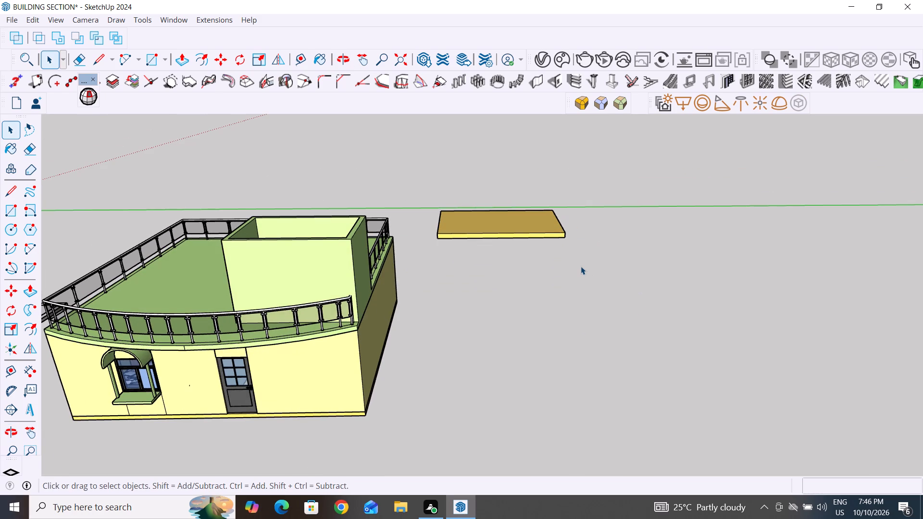
key("m")
left_click(567, 237)
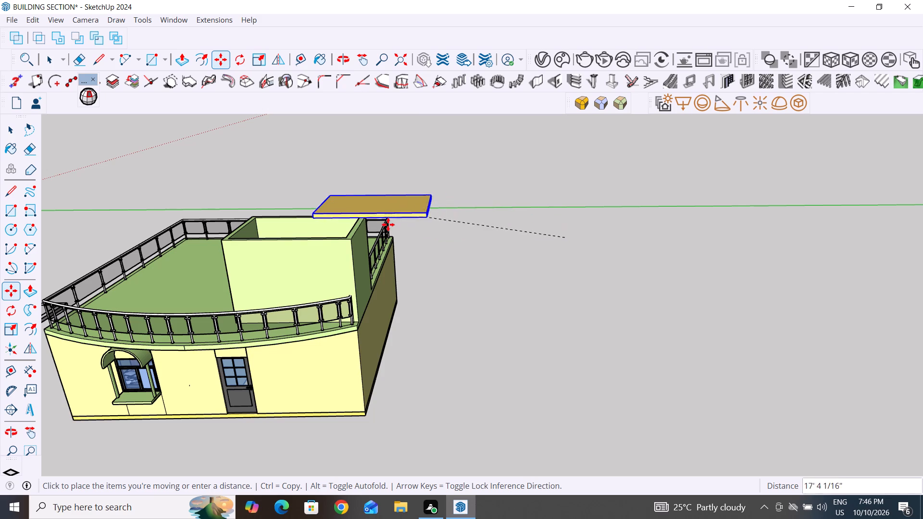
left_click(352, 237)
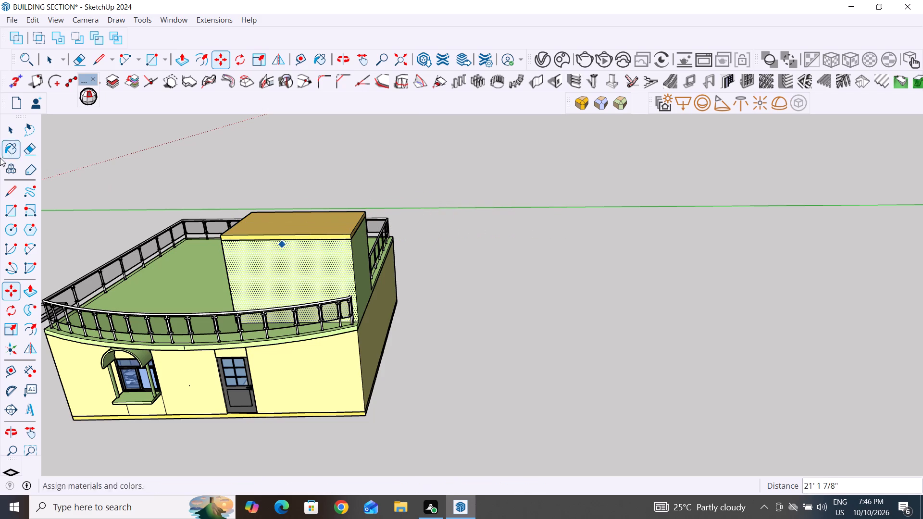
left_click(15, 128)
left_click(291, 168)
Draw a door-sized rectangle about 3' 5" by 7' 10" on the stair enclosure's terrace-facing wall, starting from its base edge.
scroll(640, 335, "down", 4)
middle_click_drag(495, 372, 668, 332)
scroll(633, 247, "down", 4)
scroll(453, 384, "up", 4)
scroll(546, 333, "up", 2)
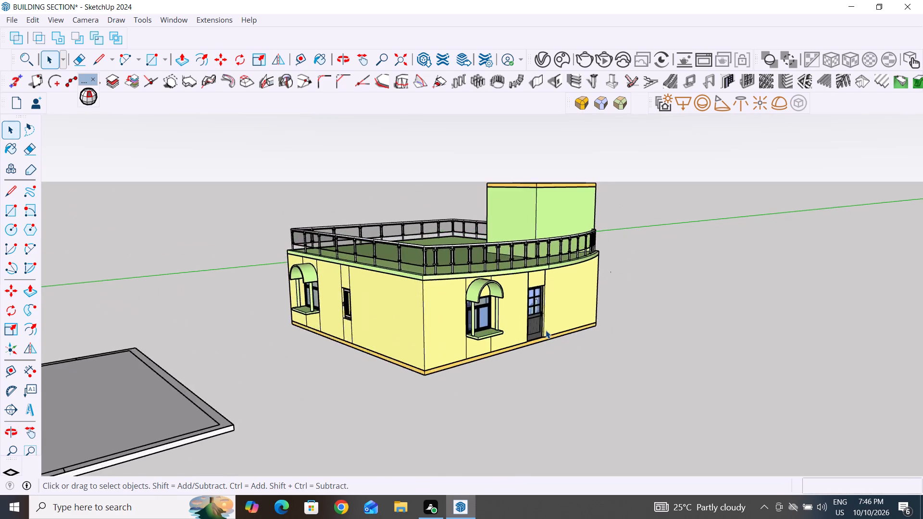
scroll(546, 330, "up", 2)
middle_click_drag(632, 305, 641, 329)
scroll(612, 320, "up", 2)
middle_click_drag(632, 332, 700, 381)
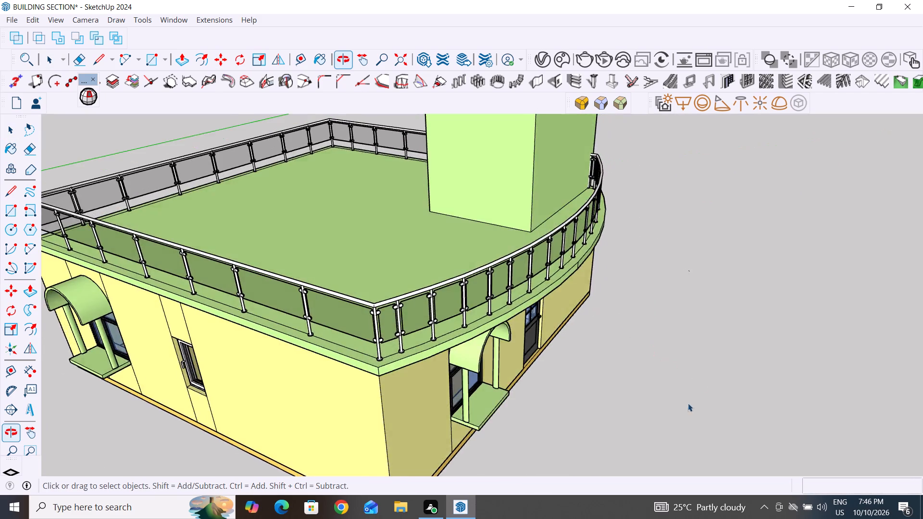
scroll(676, 441, "down", 6)
scroll(566, 235, "up", 3)
scroll(562, 325, "up", 3)
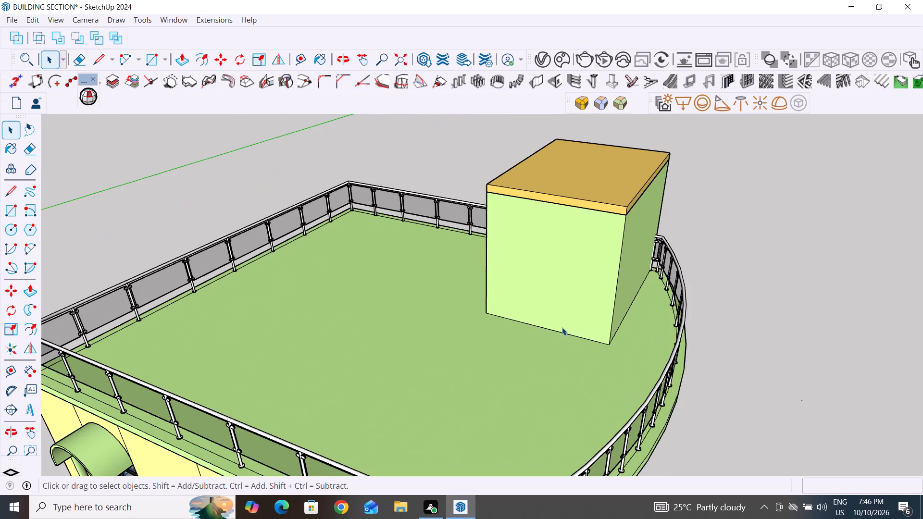
left_click(8, 209)
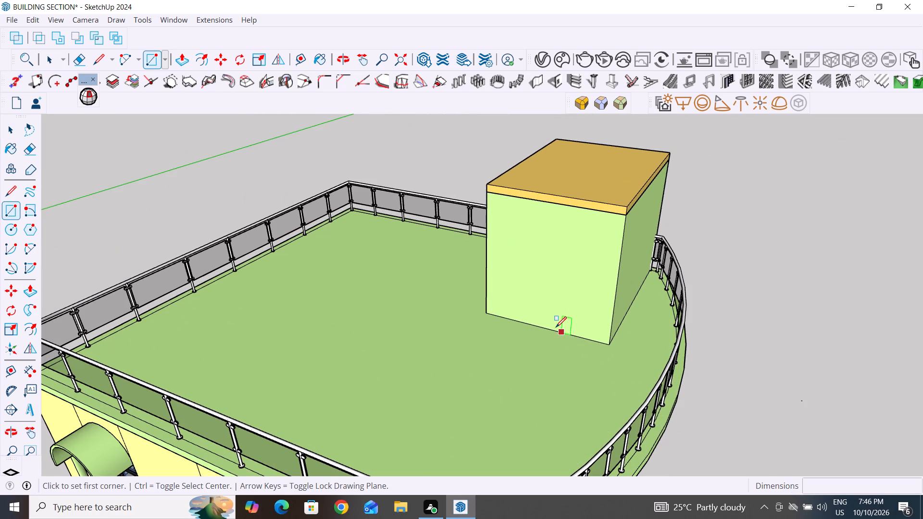
left_click(552, 326)
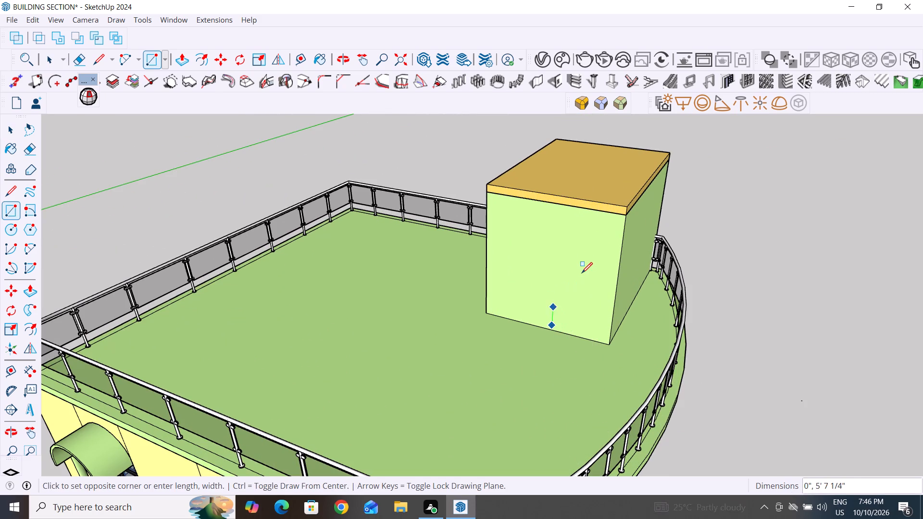
key("Escape")
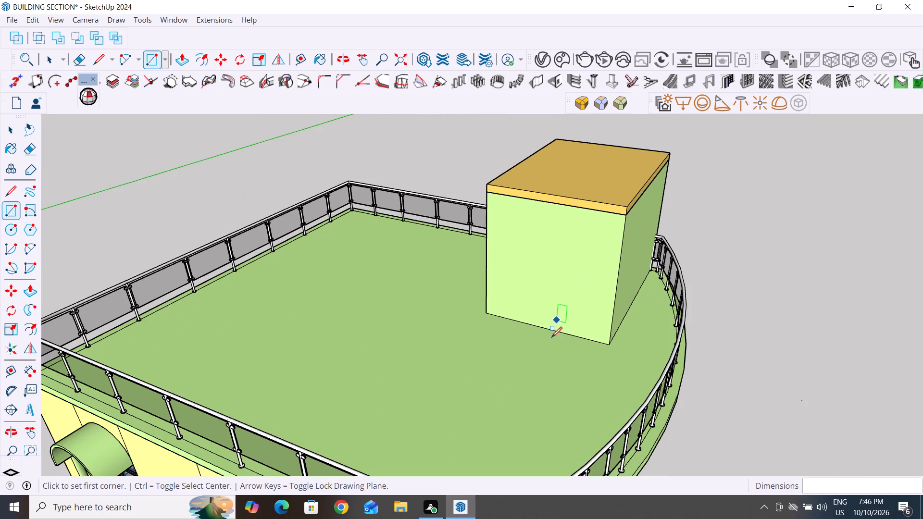
left_click(551, 327)
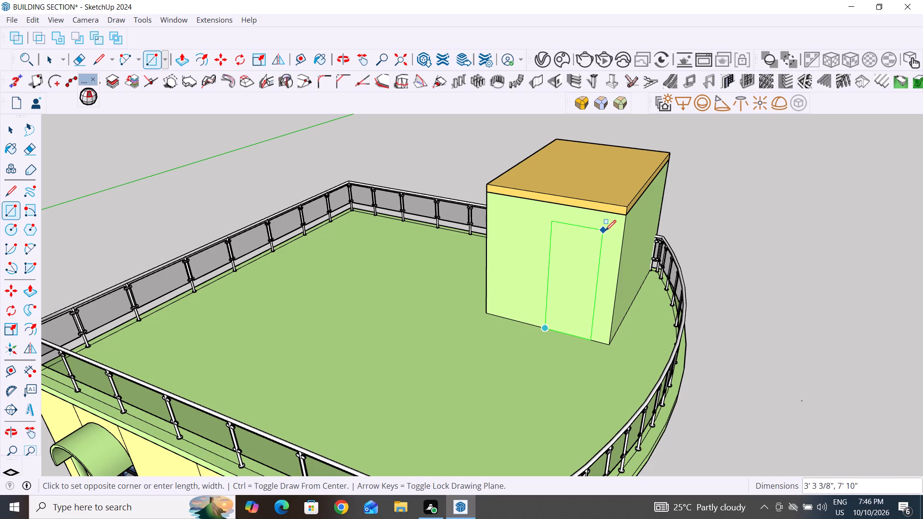
left_click(607, 231)
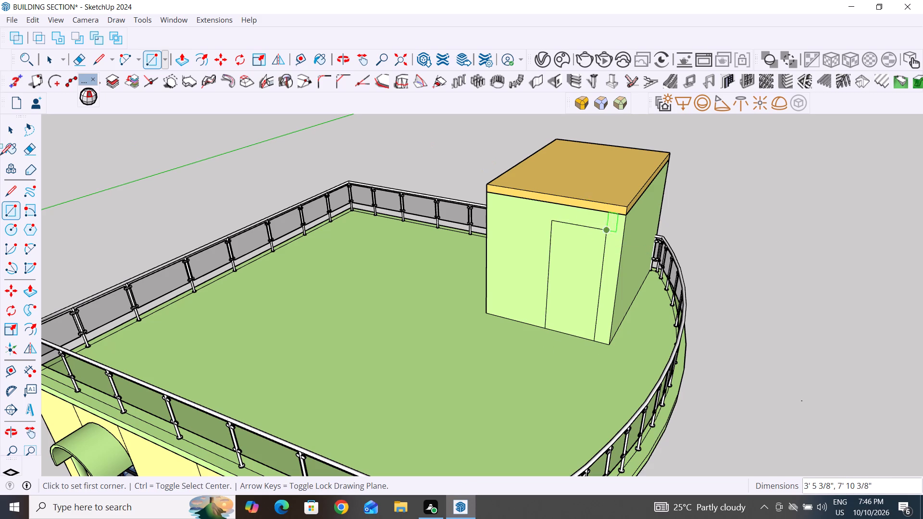
left_click(17, 136)
Extrude the door rectangle about 3' 3" outward from the enclosure wall to form a box over the terrace.
left_click(189, 60)
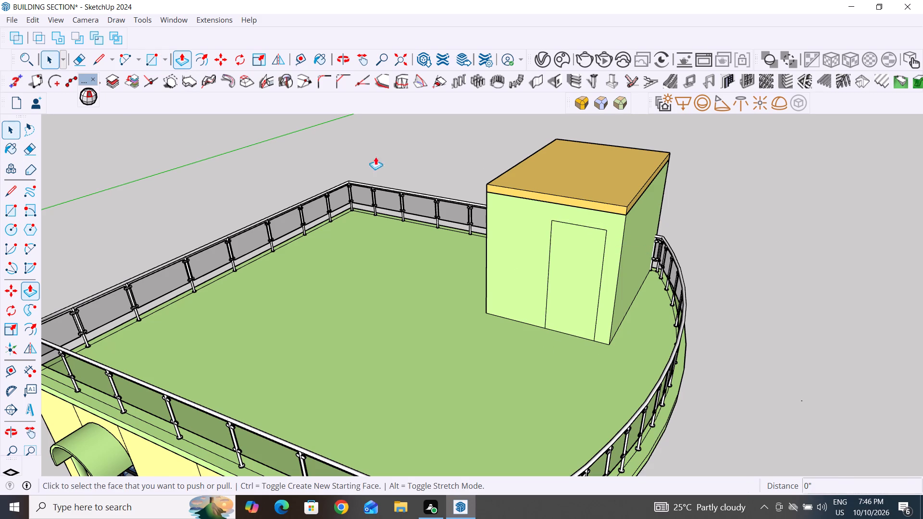
left_click(571, 266)
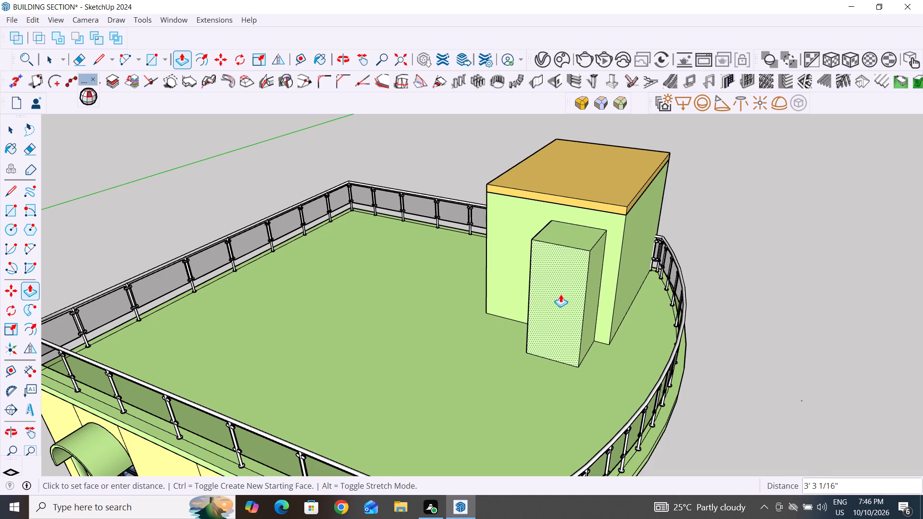
left_click(561, 294)
left_click(10, 130)
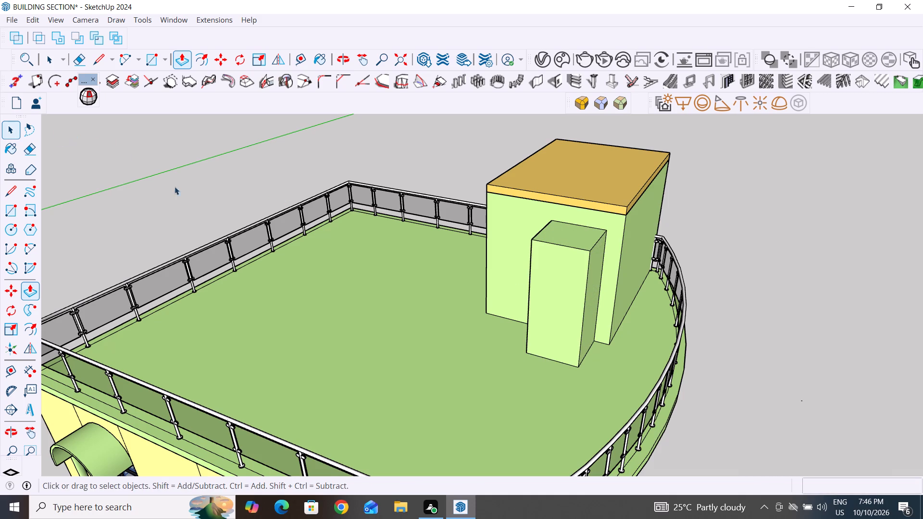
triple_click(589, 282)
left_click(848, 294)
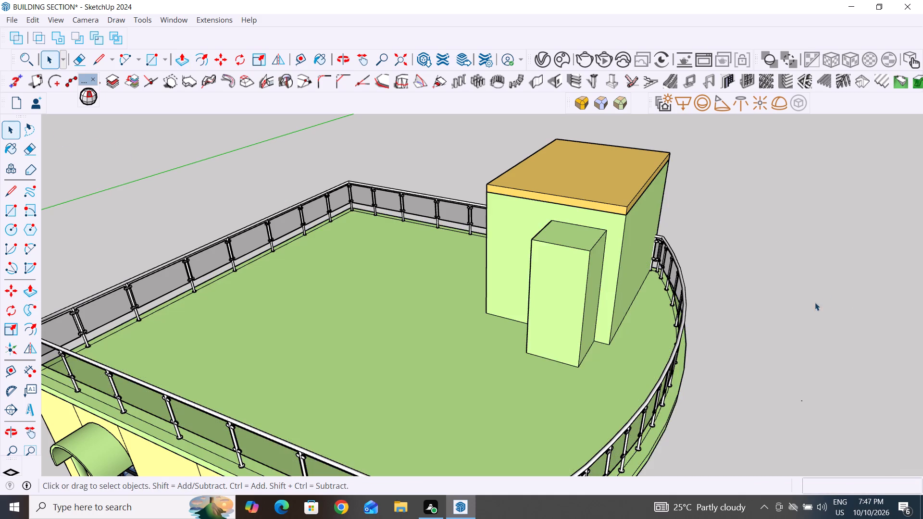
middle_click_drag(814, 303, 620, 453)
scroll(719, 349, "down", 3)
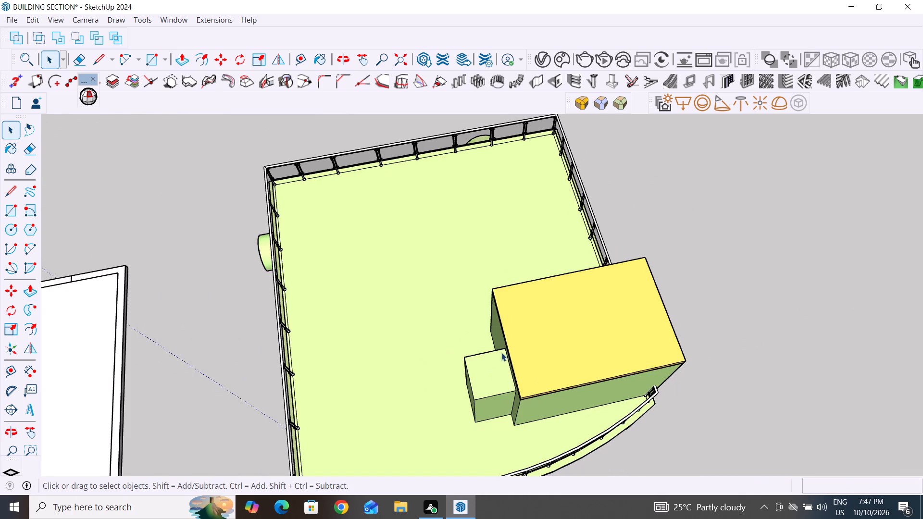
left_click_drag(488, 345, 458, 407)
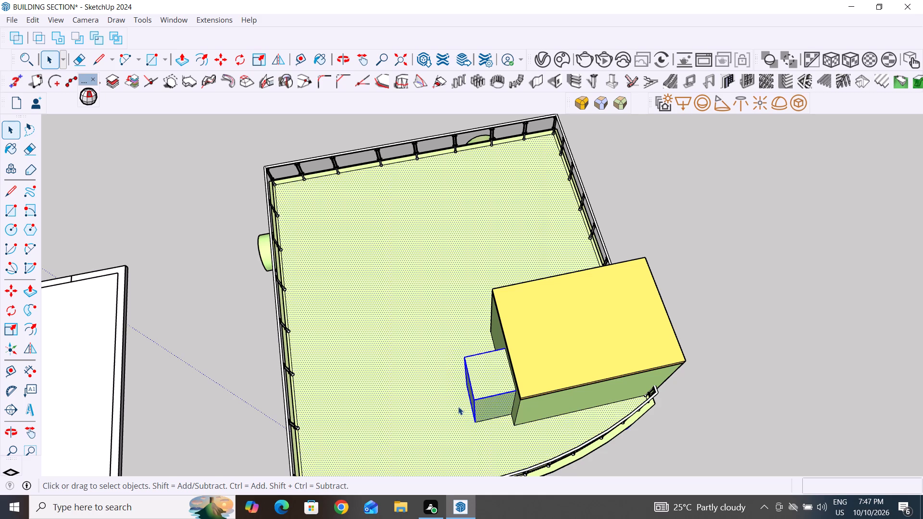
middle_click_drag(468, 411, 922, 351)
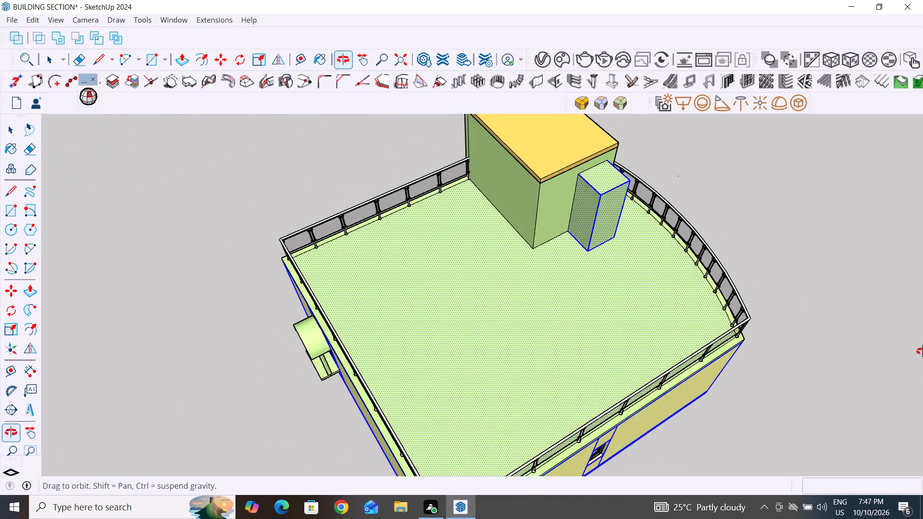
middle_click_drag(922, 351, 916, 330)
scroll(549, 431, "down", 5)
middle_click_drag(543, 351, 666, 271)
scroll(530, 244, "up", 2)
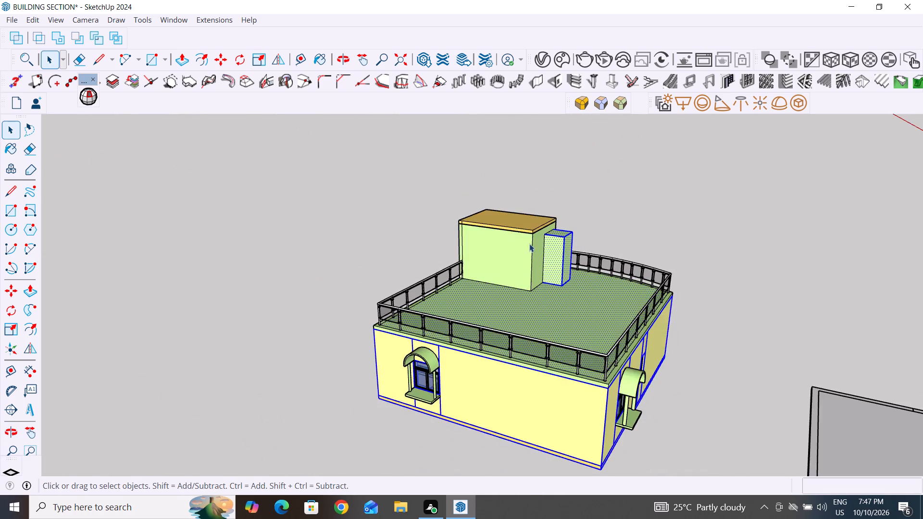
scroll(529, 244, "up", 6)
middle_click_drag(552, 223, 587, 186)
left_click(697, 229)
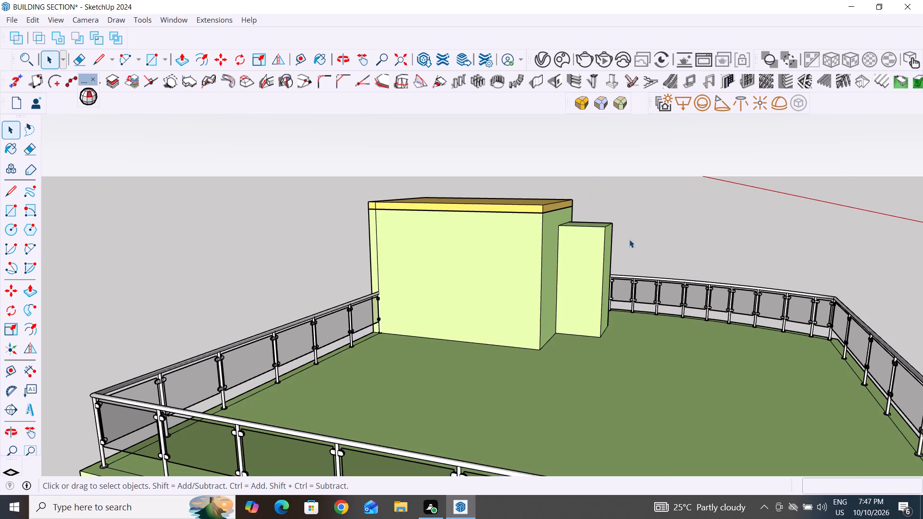
Make the door-sized box projecting from the stair enclosure wall into a group.
left_click_drag(635, 218, 594, 244)
right_click(594, 244)
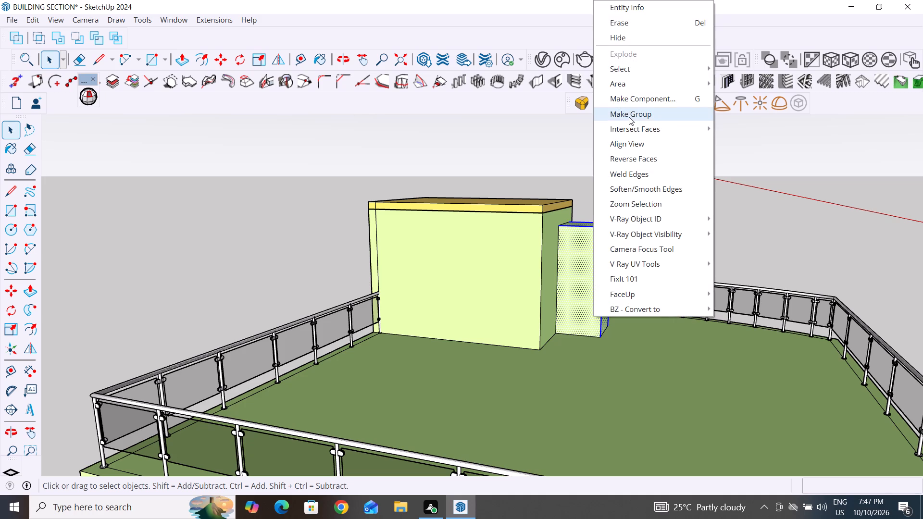
left_click(630, 117)
Move the grouped door-sized box about 2' 1" along the green axis into the stair enclosure's wall.
scroll(736, 205, "down", 3)
middle_click_drag(734, 206, 636, 255)
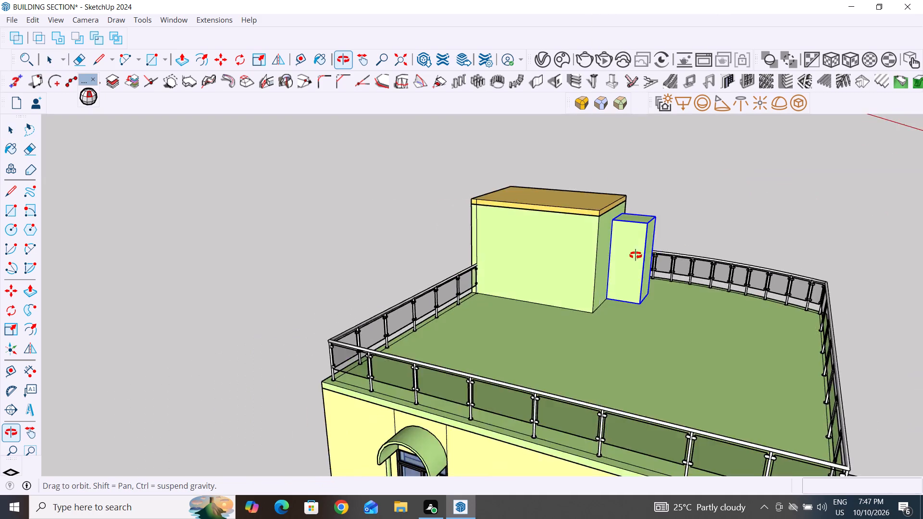
middle_click_drag(636, 255, 370, 250)
scroll(431, 272, "down", 3)
middle_click_drag(592, 350, 491, 360)
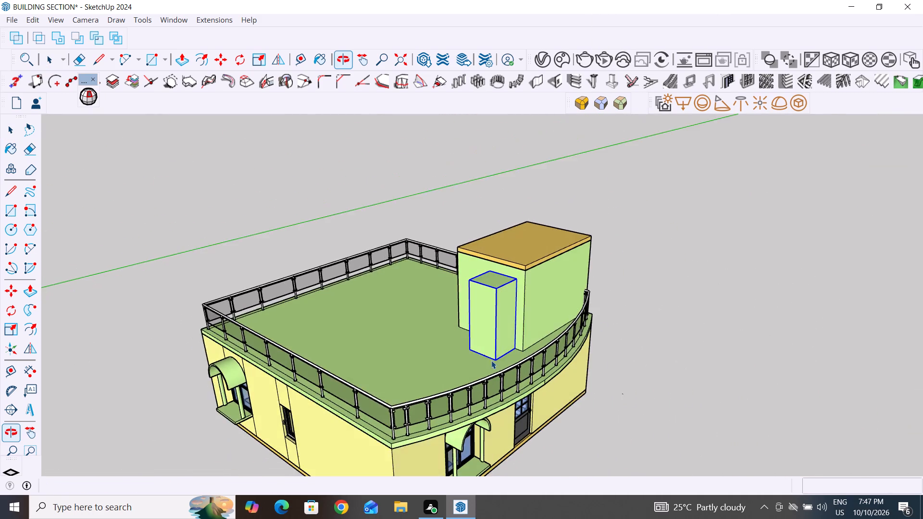
key("space")
scroll(510, 331, "up", 8)
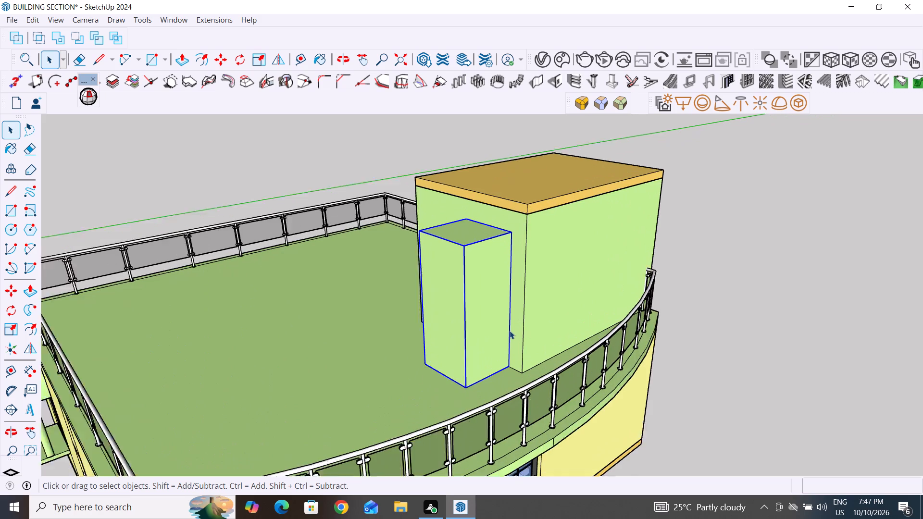
key("m")
left_click(458, 404)
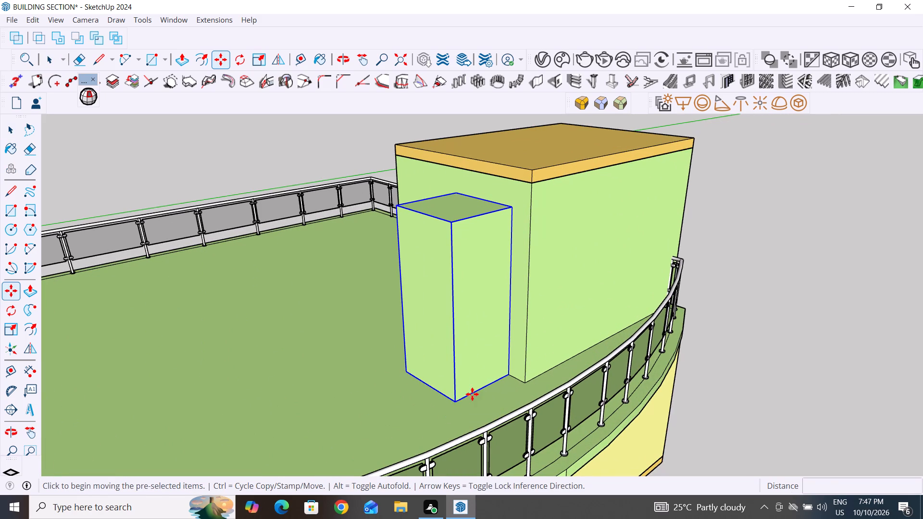
left_click(490, 382)
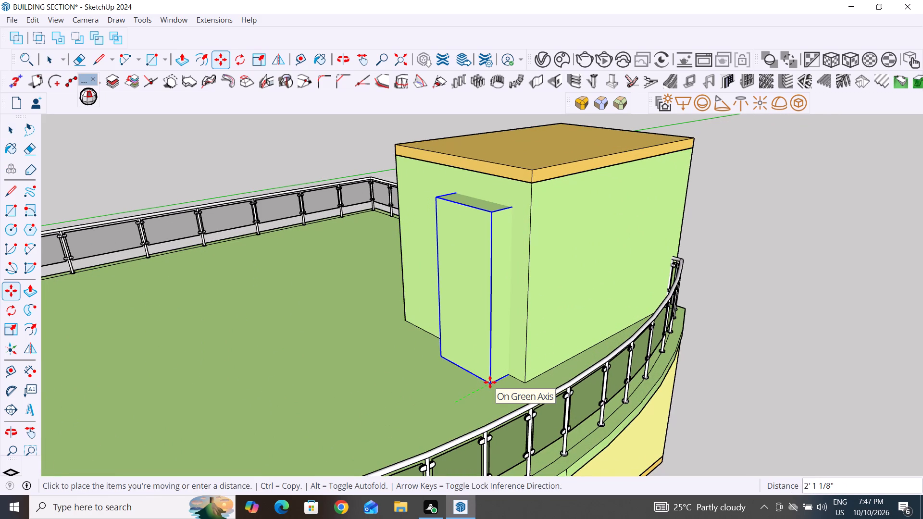
left_click(12, 127)
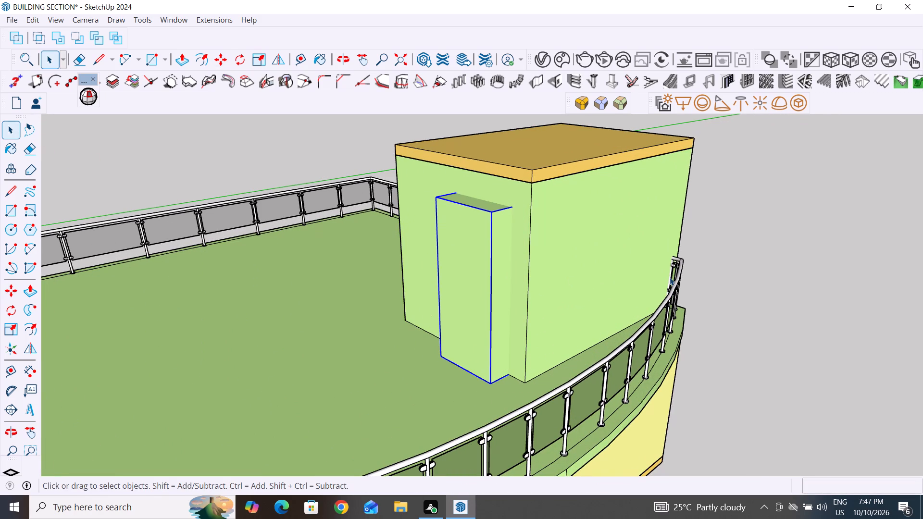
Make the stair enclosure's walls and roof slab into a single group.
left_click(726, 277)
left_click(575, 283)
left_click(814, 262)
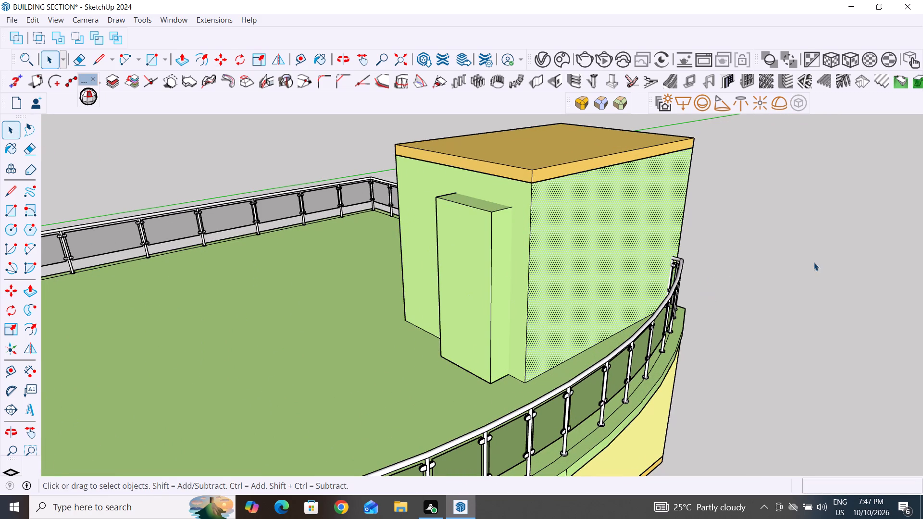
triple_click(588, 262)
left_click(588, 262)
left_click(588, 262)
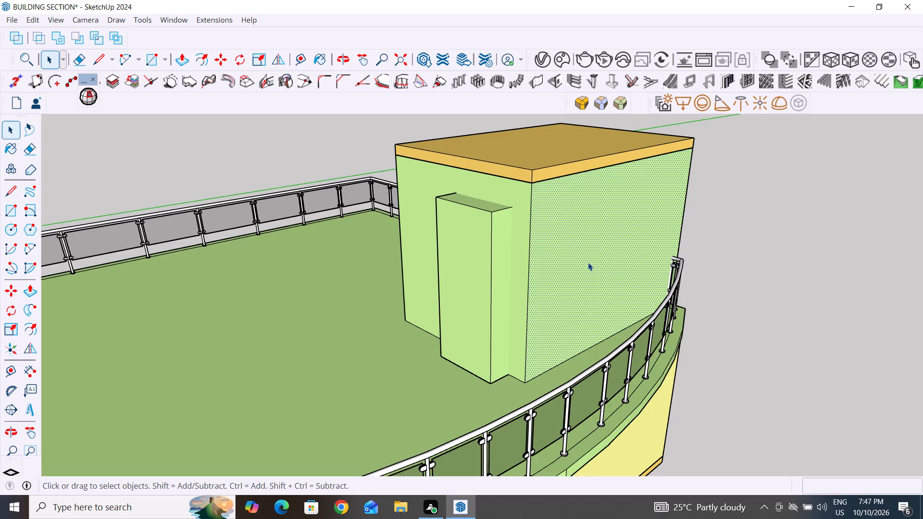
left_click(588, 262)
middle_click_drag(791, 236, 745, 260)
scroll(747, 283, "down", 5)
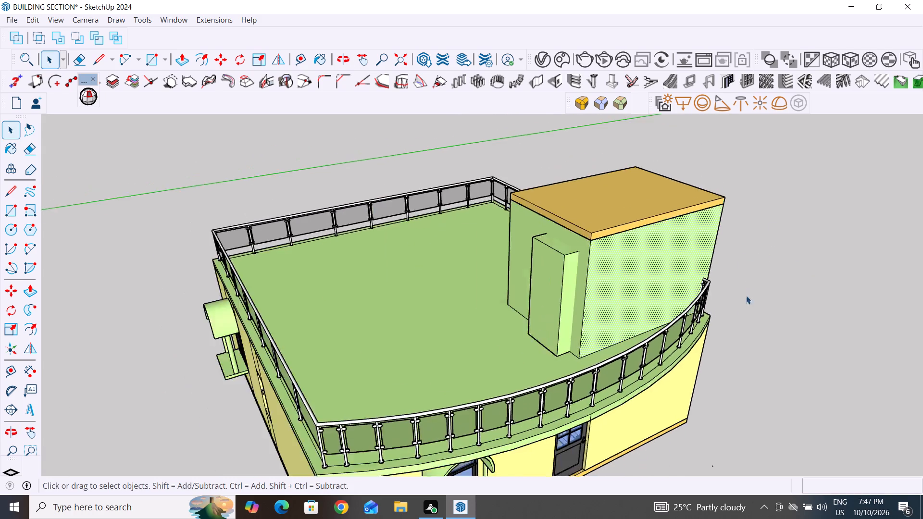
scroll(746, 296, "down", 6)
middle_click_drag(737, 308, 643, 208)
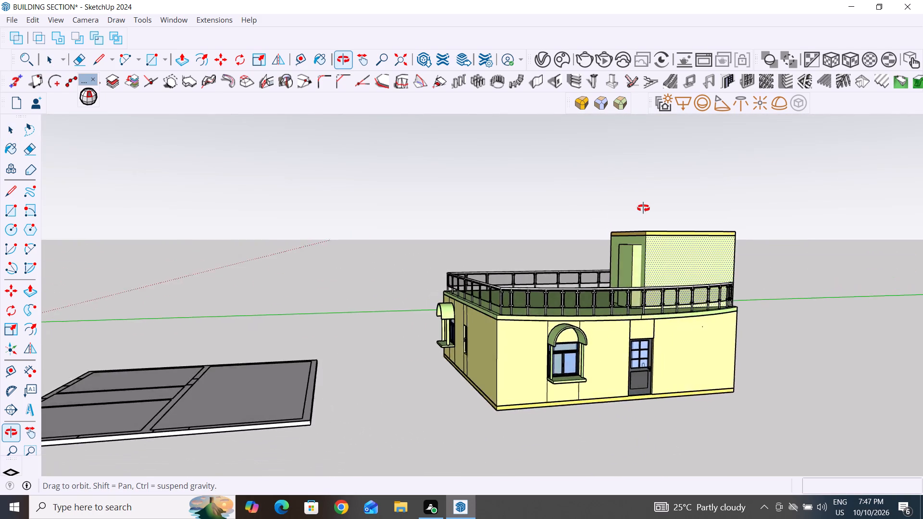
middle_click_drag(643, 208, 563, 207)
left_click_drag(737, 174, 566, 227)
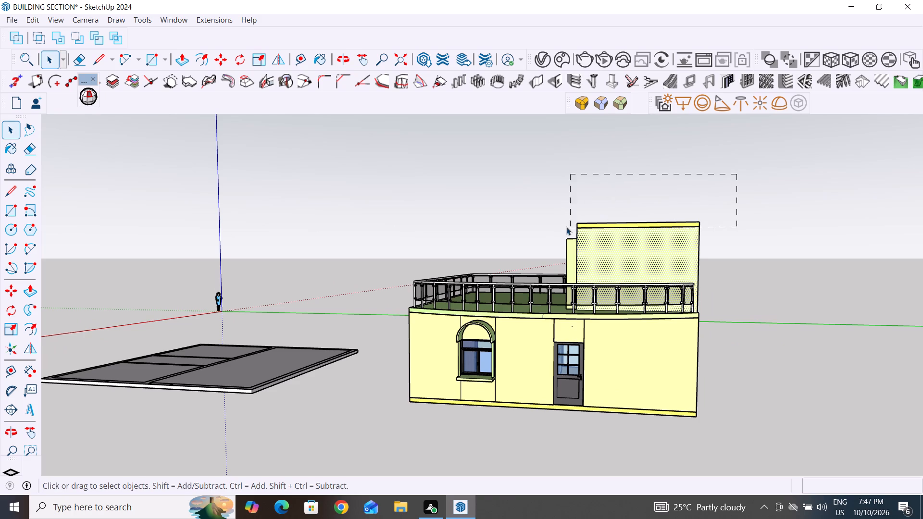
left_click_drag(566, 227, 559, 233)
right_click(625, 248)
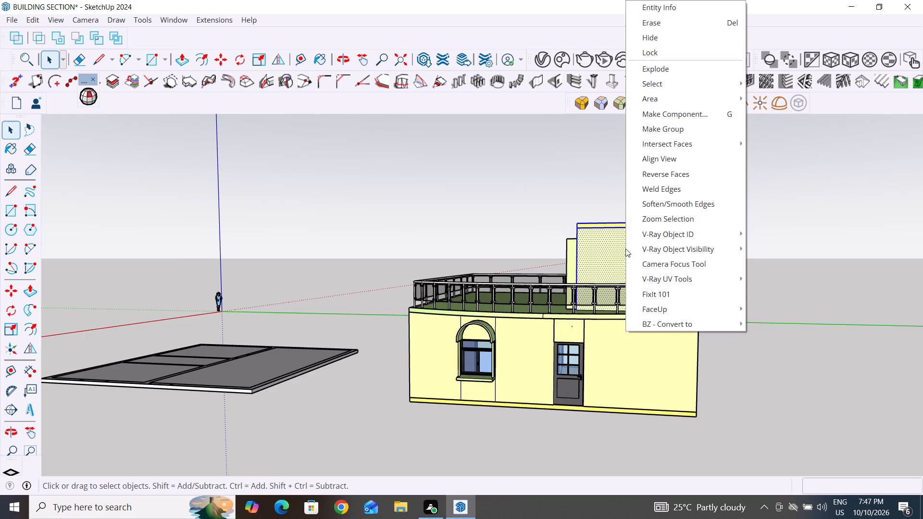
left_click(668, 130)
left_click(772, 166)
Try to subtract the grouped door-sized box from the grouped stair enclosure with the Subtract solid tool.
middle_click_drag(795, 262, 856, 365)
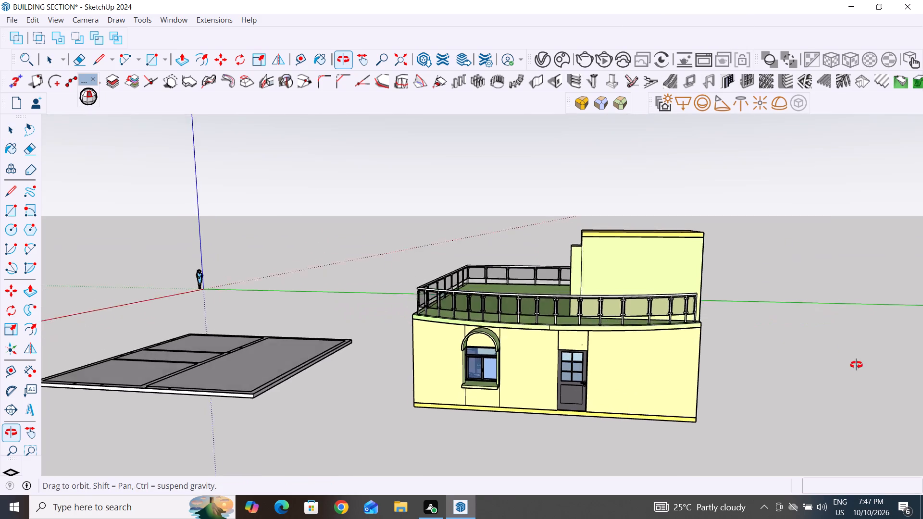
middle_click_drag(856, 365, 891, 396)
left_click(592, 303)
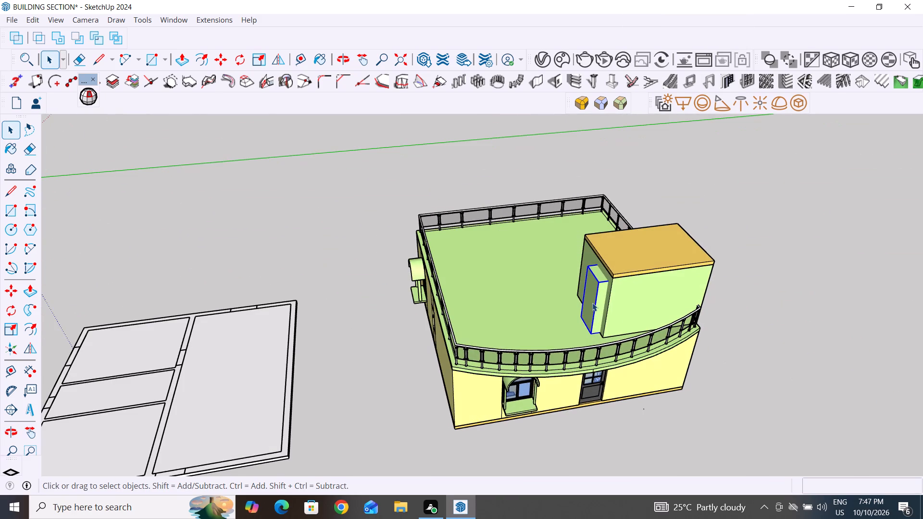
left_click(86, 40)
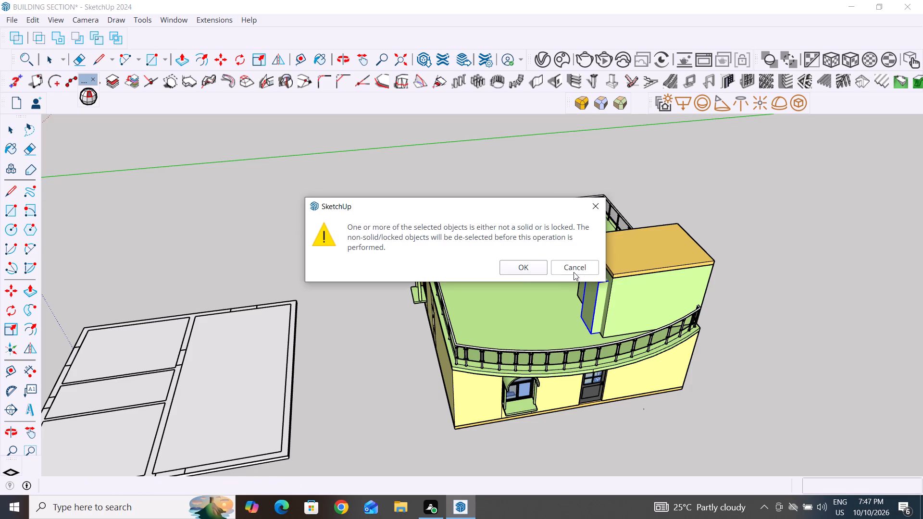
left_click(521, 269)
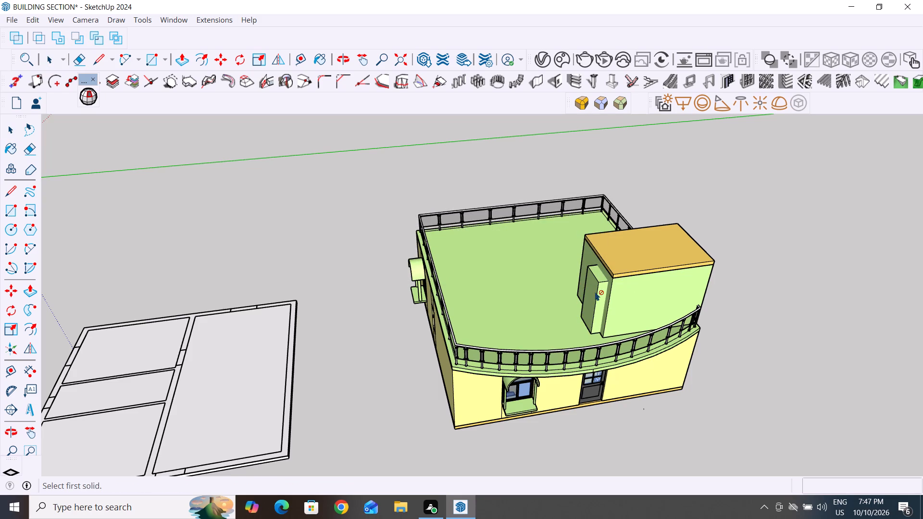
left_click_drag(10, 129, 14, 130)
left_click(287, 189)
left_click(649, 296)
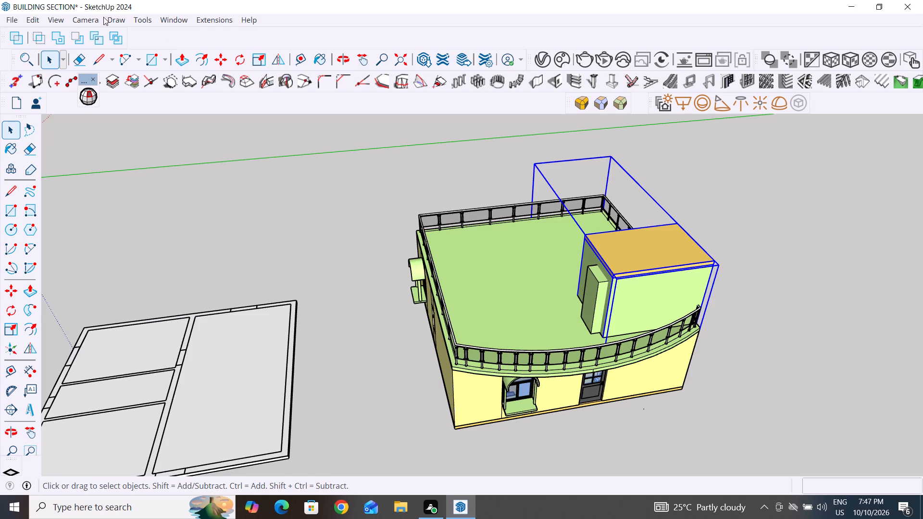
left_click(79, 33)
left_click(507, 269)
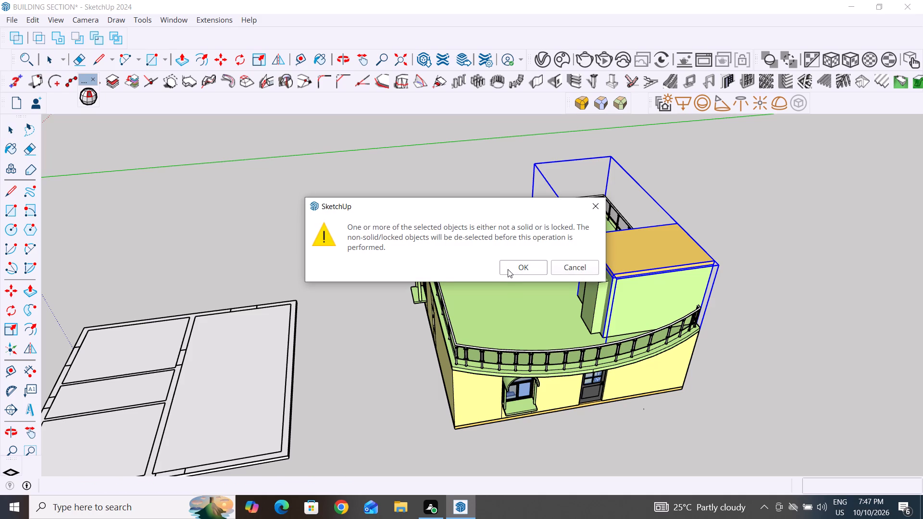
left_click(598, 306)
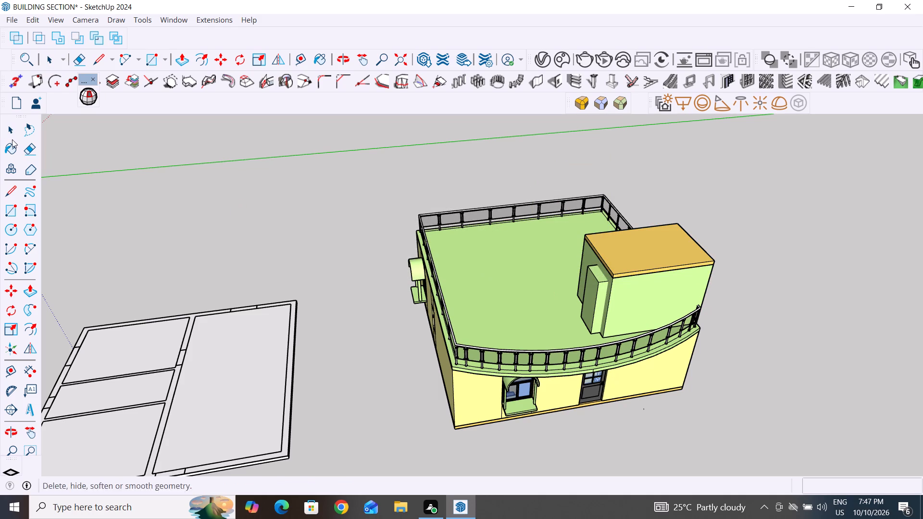
Delete the grouped door-sized box from the stair enclosure's terrace-facing wall.
left_click(11, 126)
left_click(275, 225)
scroll(571, 287, "up", 5)
middle_click_drag(598, 303, 670, 271)
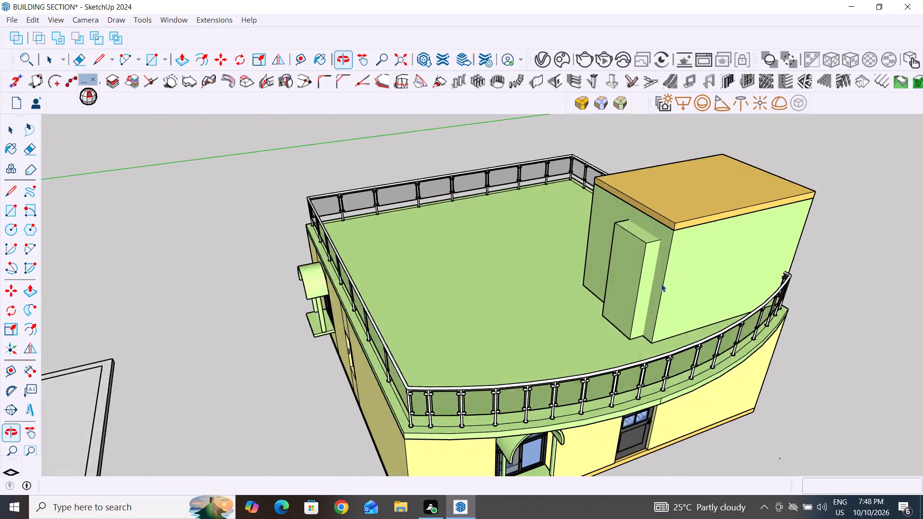
left_click(642, 298)
scroll(650, 314, "up", 4)
middle_click_drag(632, 329, 654, 315)
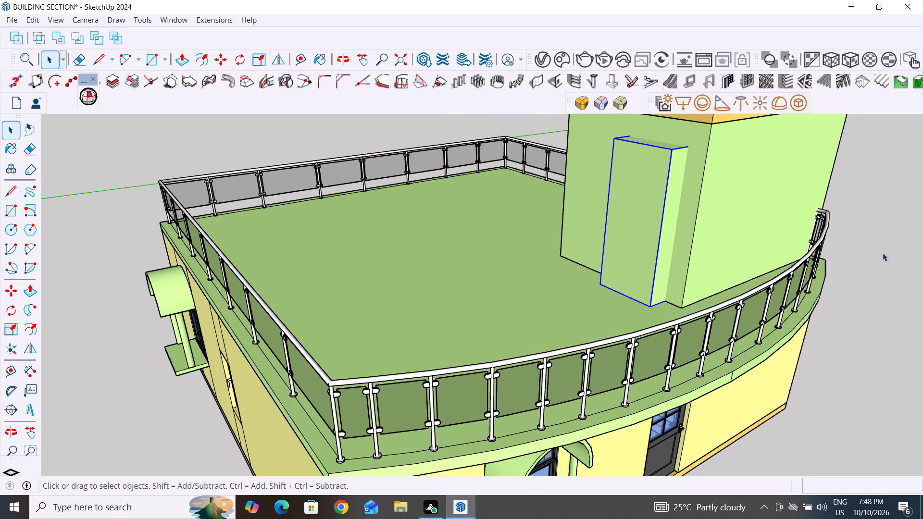
left_click(883, 253)
left_click(654, 235)
key("Delete")
middle_click_drag(652, 283, 678, 316)
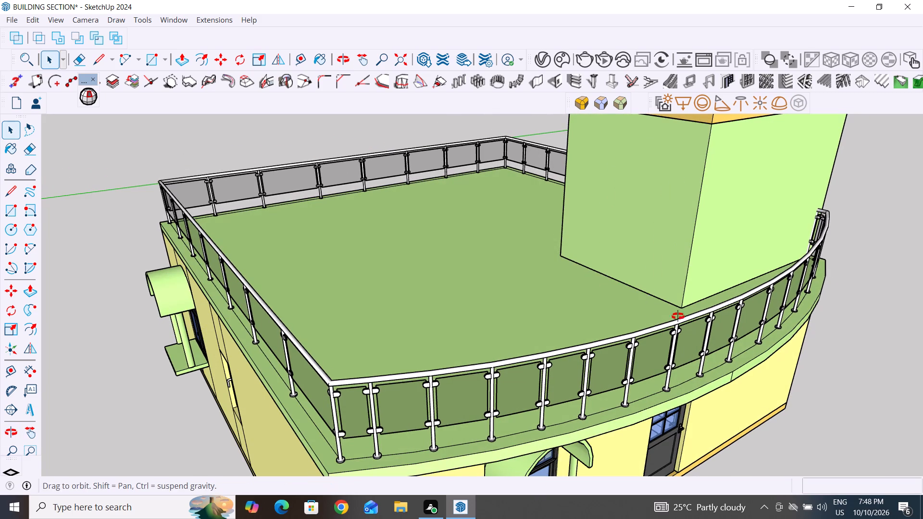
middle_click_drag(678, 316, 678, 317)
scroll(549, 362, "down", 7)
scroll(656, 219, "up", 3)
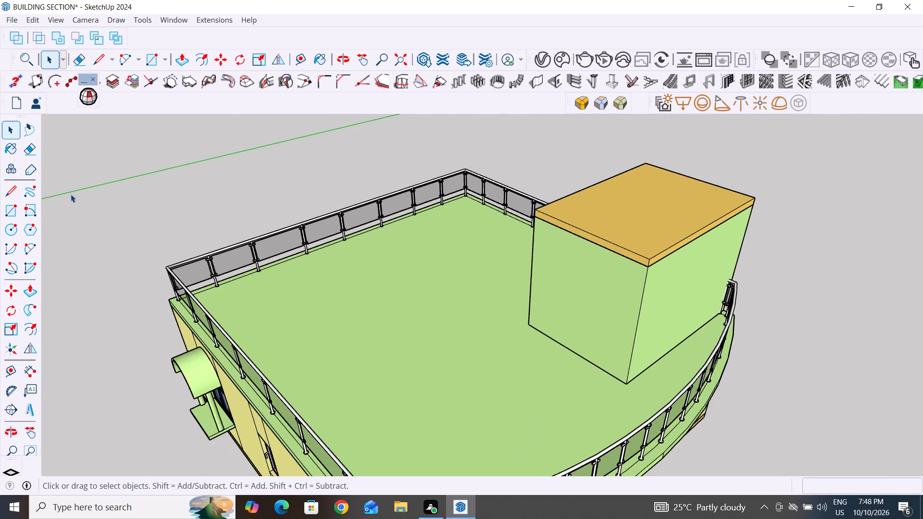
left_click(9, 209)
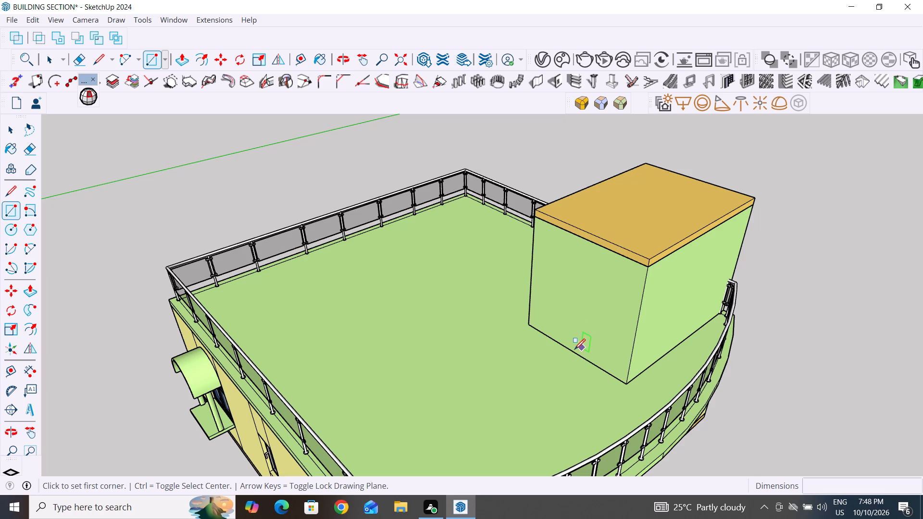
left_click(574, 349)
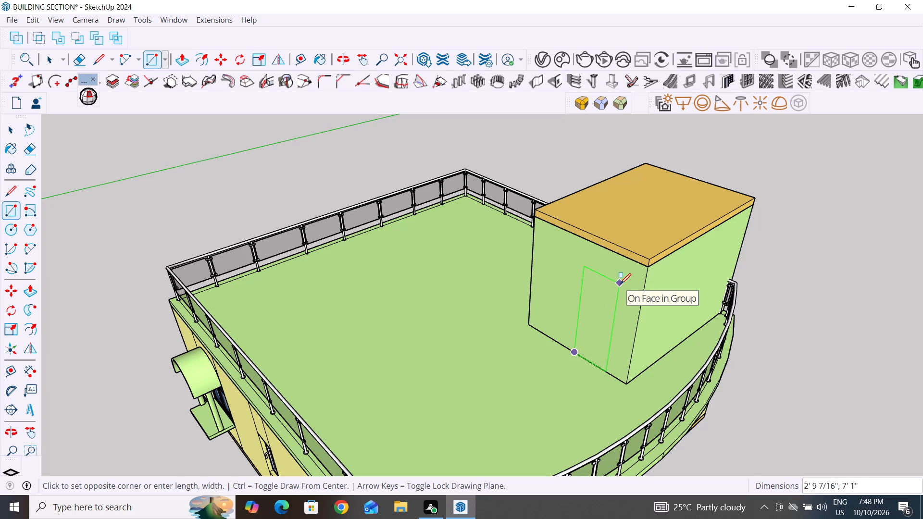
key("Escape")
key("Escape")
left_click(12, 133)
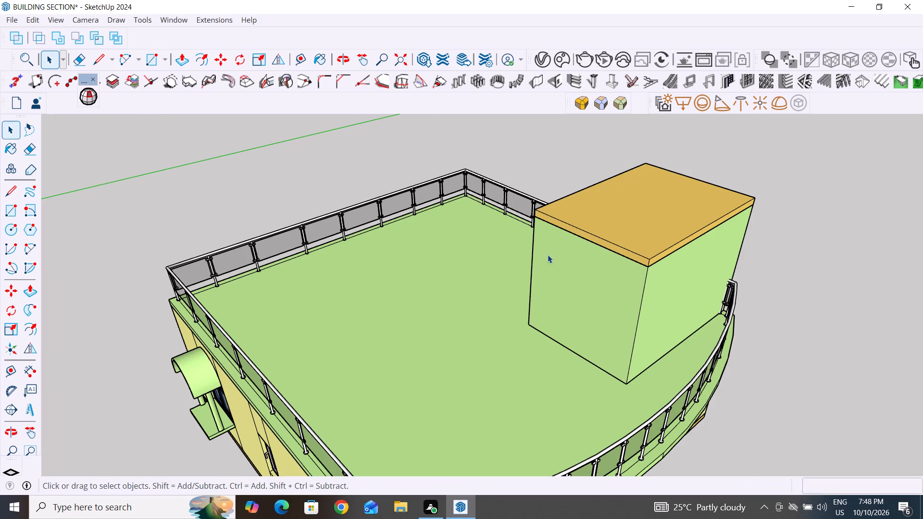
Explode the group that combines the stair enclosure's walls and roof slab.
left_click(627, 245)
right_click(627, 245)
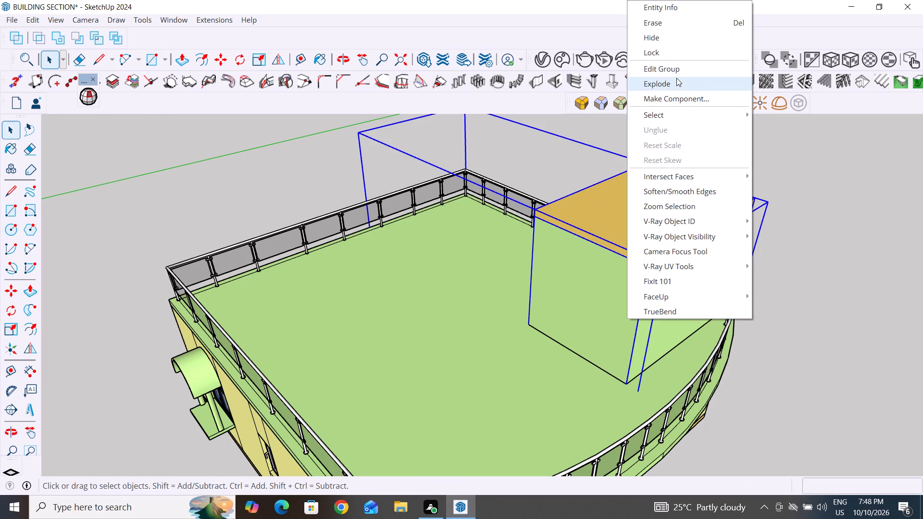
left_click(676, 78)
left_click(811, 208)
Hide the stair enclosure's roof slab group.
left_click(634, 227)
right_click(634, 227)
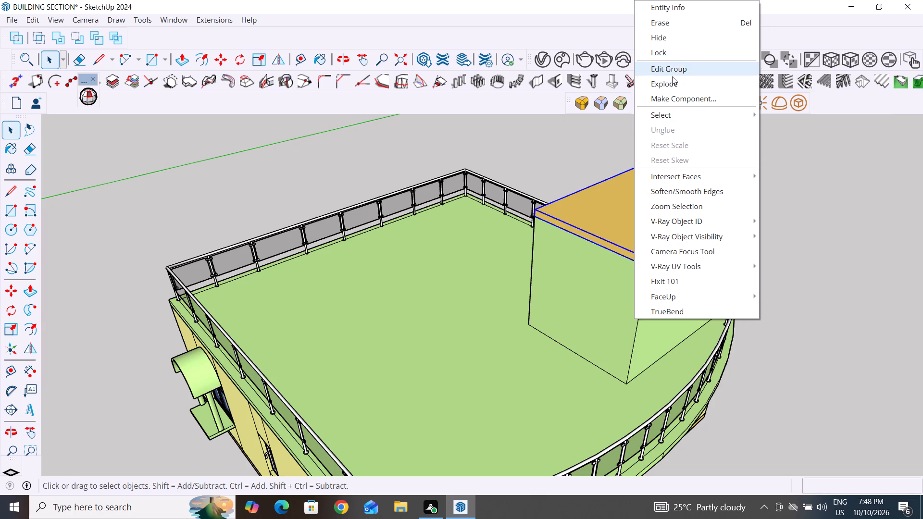
left_click(667, 36)
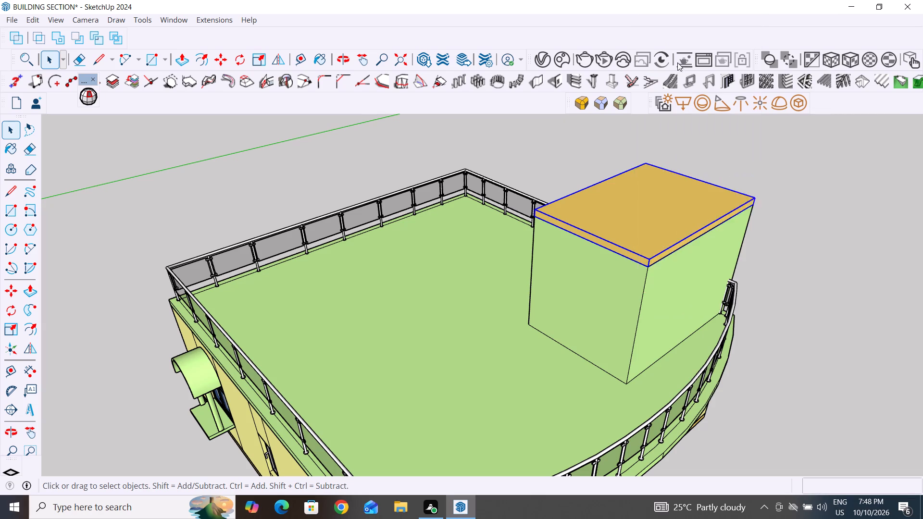
Draw a door-sized rectangle about 3' 5" by 8' on the inner face of the enclosure's terrace-facing wall, starting from its floor edge.
scroll(756, 302, "down", 3)
middle_click_drag(796, 317, 497, 399)
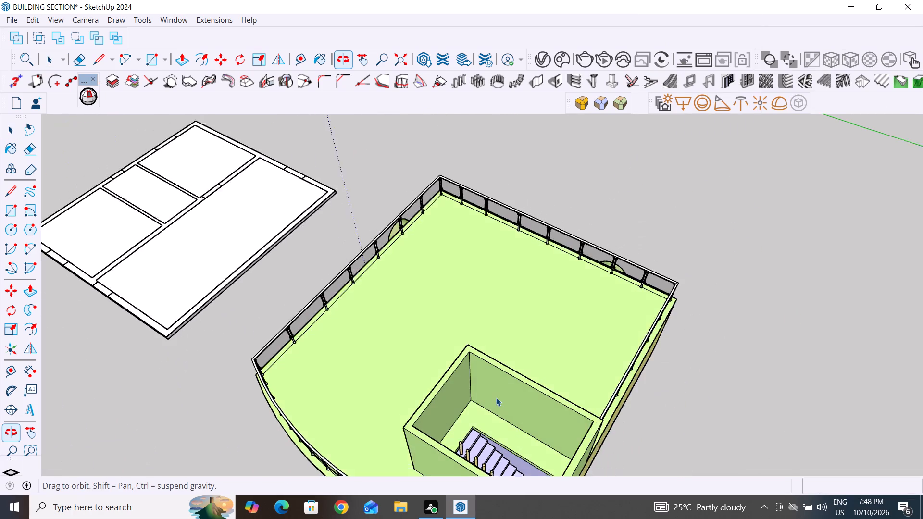
middle_click_drag(633, 425, 516, 417)
scroll(554, 387, "down", 4)
middle_click_drag(704, 378, 703, 381)
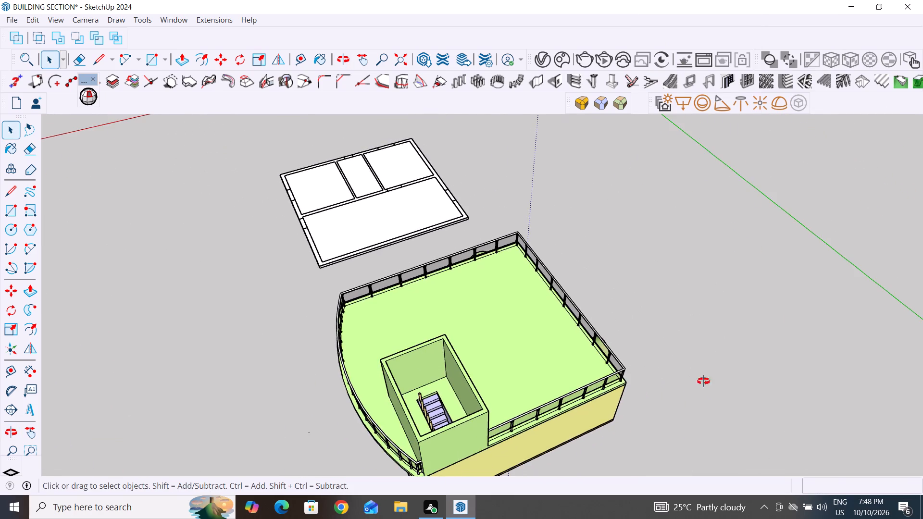
middle_click_drag(703, 381, 590, 337)
scroll(761, 254, "down", 5)
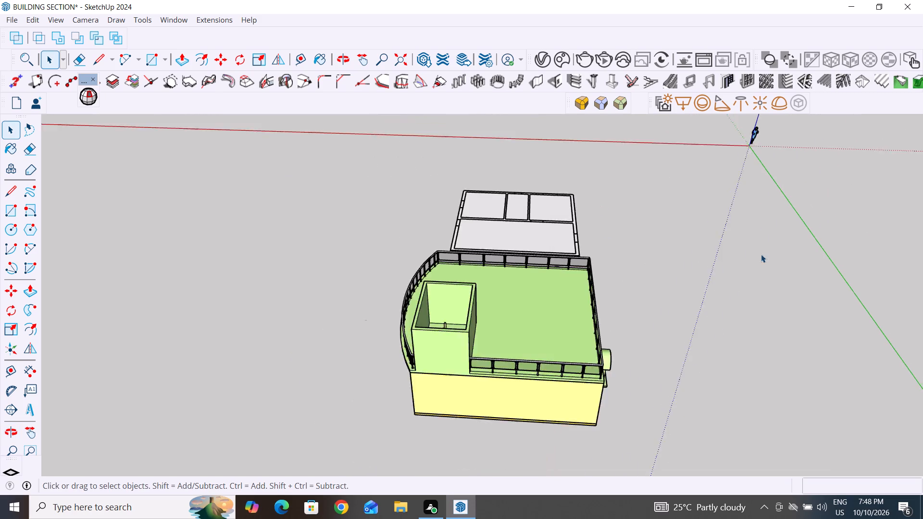
scroll(507, 306, "up", 8)
middle_click_drag(543, 340, 534, 383)
scroll(472, 383, "up", 2)
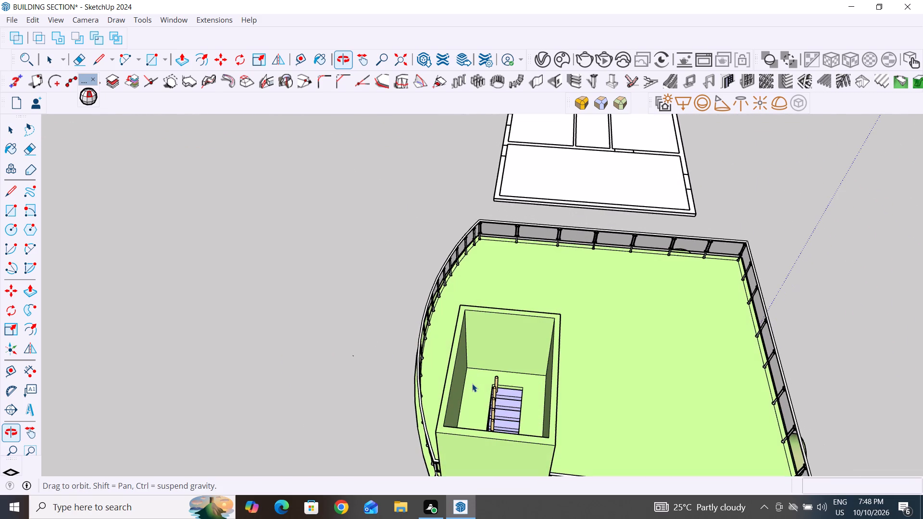
scroll(472, 383, "up", 2)
scroll(523, 380, "up", 4)
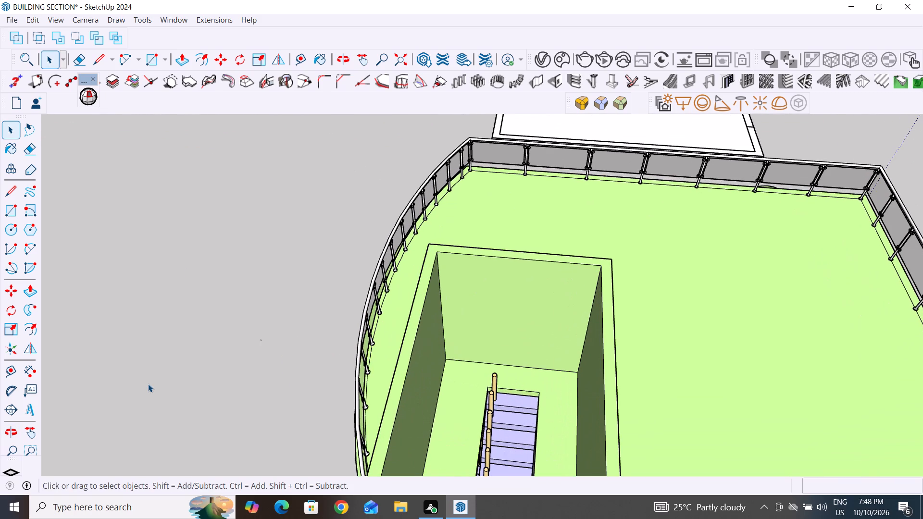
scroll(474, 389, "up", 3)
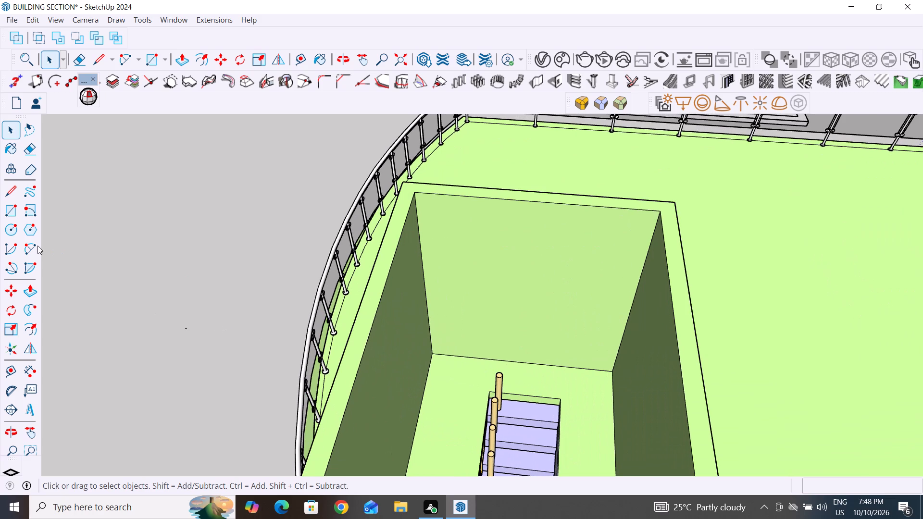
left_click(10, 211)
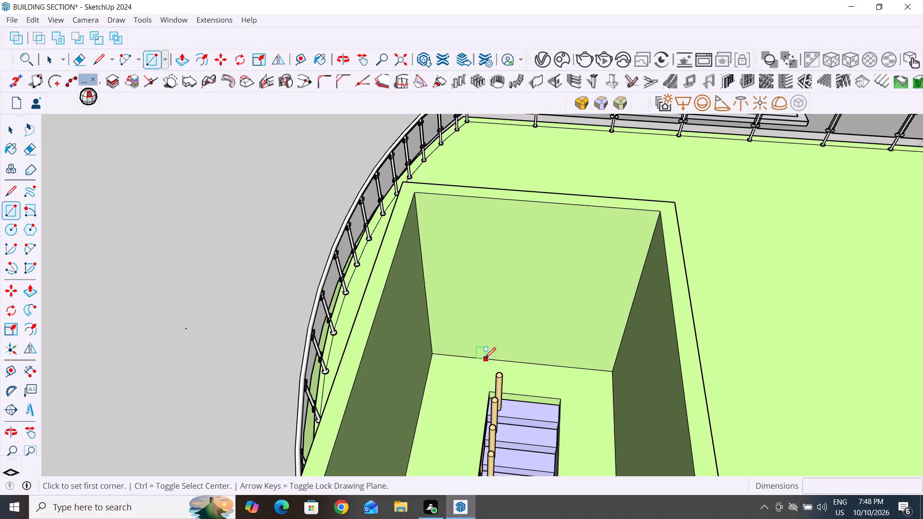
left_click(485, 358)
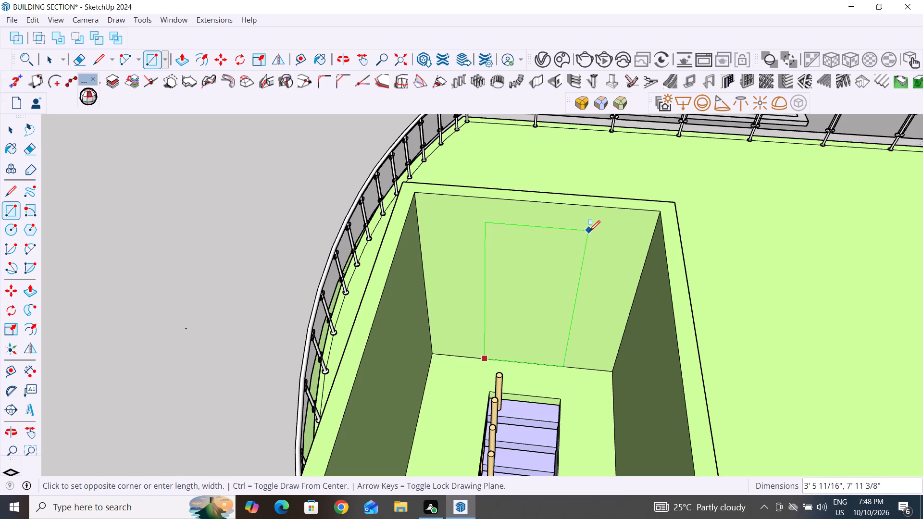
left_click(588, 230)
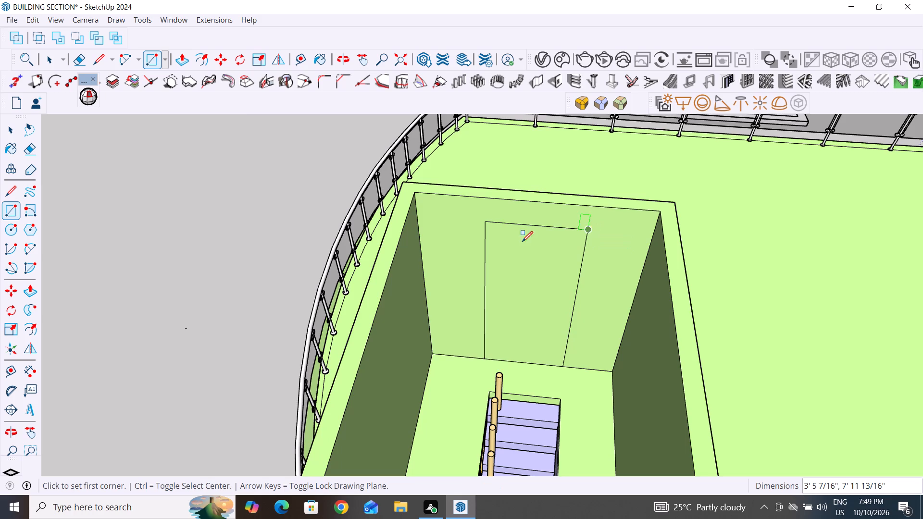
left_click(9, 128)
left_click(100, 239)
Push the door-sized rectangle 6" through the stair enclosure's terrace-facing wall to cut the doorway opening.
scroll(214, 300, "down", 3)
middle_click_drag(231, 311, 244, 317)
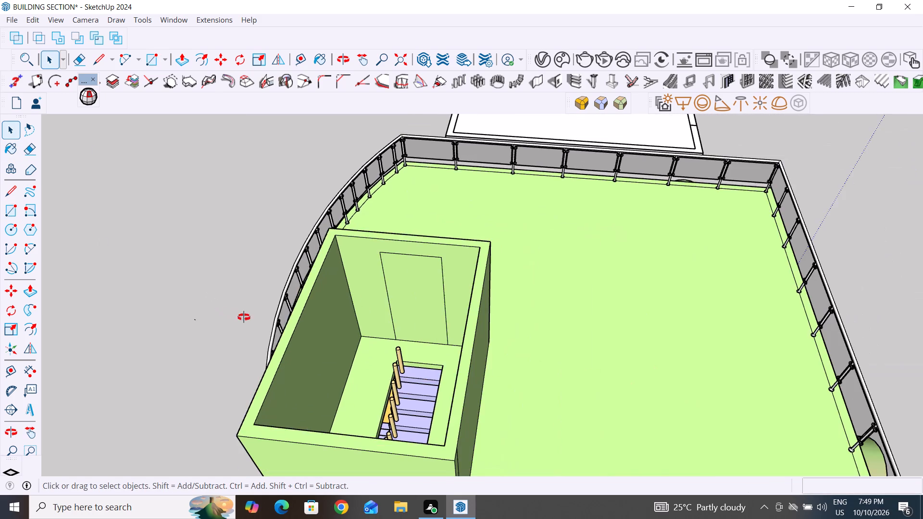
middle_click_drag(244, 317, 365, 322)
left_click(181, 65)
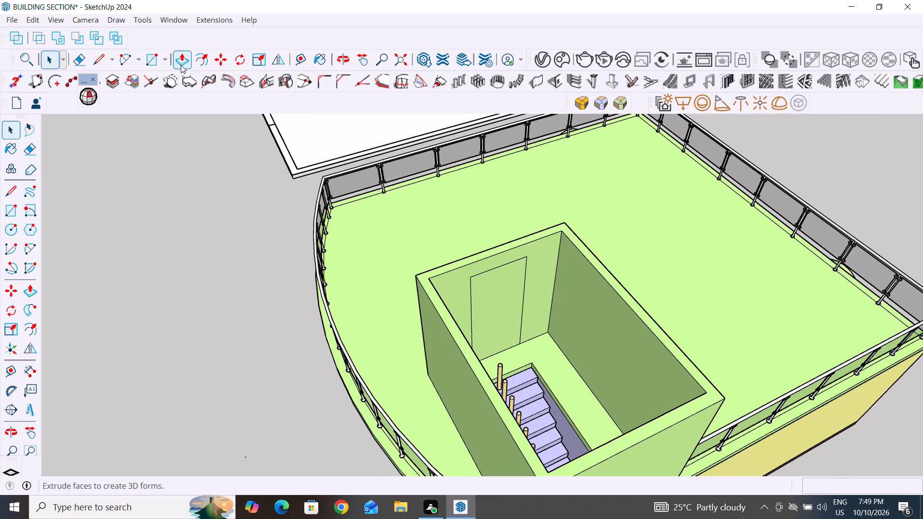
left_click(499, 302)
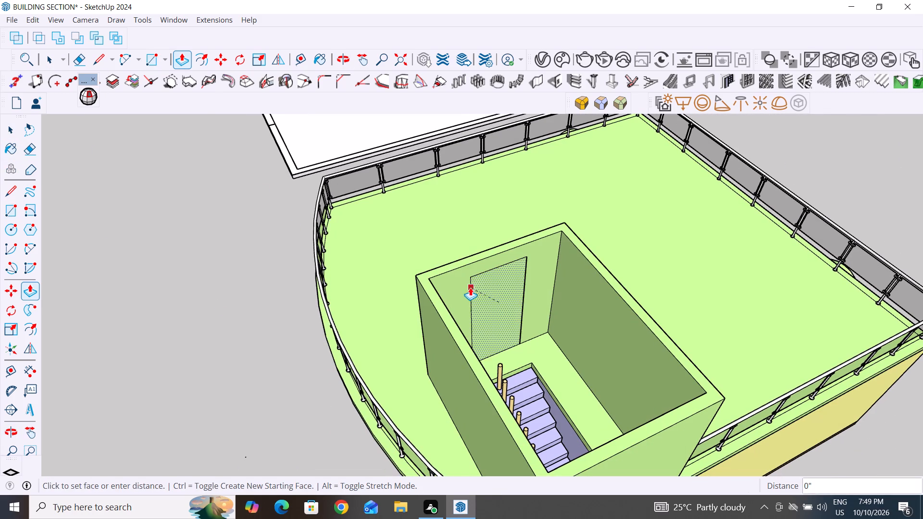
middle_click_drag(531, 332, 609, 354)
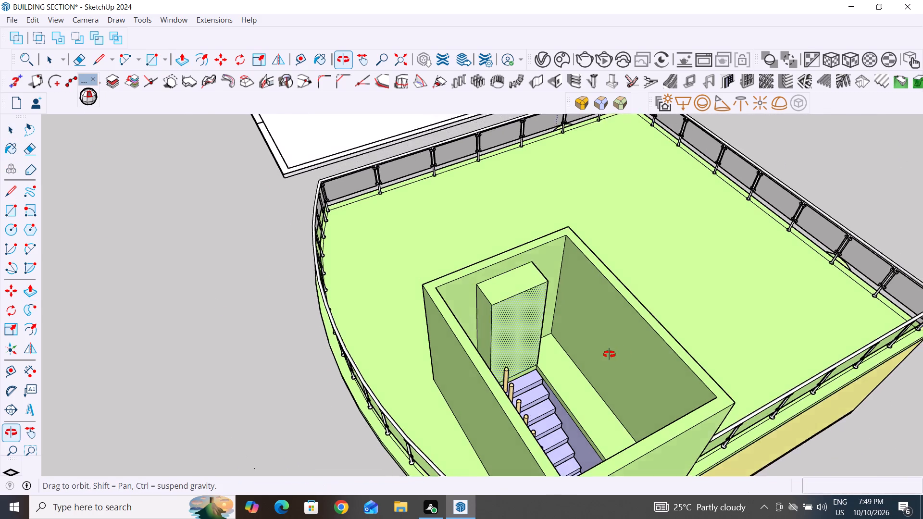
middle_click_drag(609, 354, 760, 330)
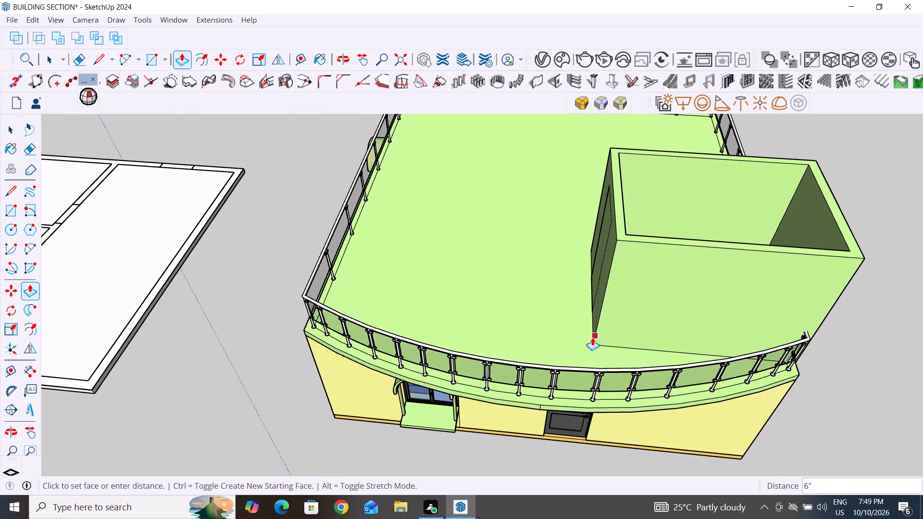
left_click(593, 339)
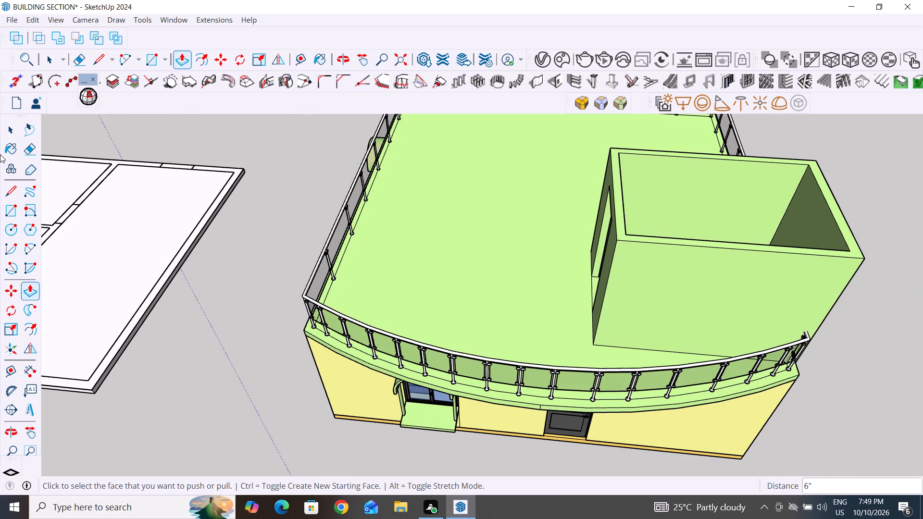
left_click(15, 131)
left_click(200, 205)
scroll(254, 334, "down", 10)
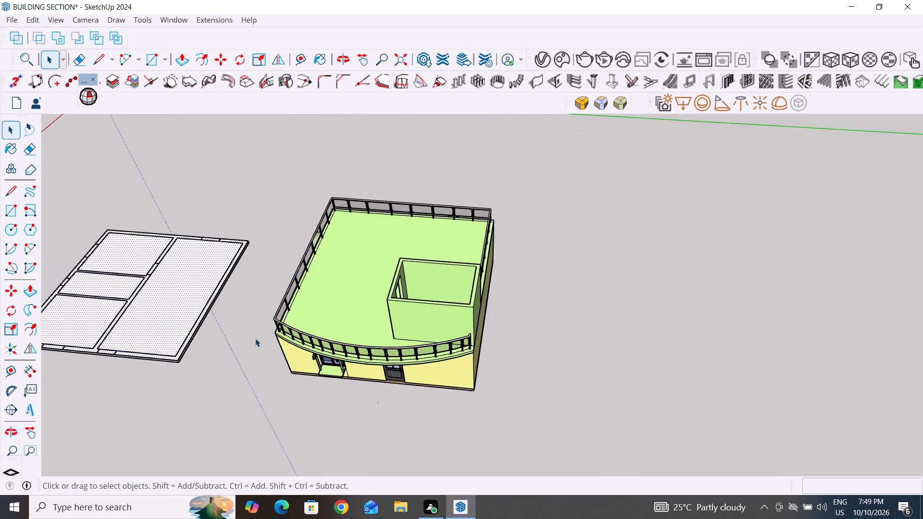
Examine the doorway opening in the stair enclosure from the terrace side.
left_click(539, 351)
scroll(272, 277, "up", 5)
scroll(417, 329, "up", 5)
scroll(395, 347, "down", 5)
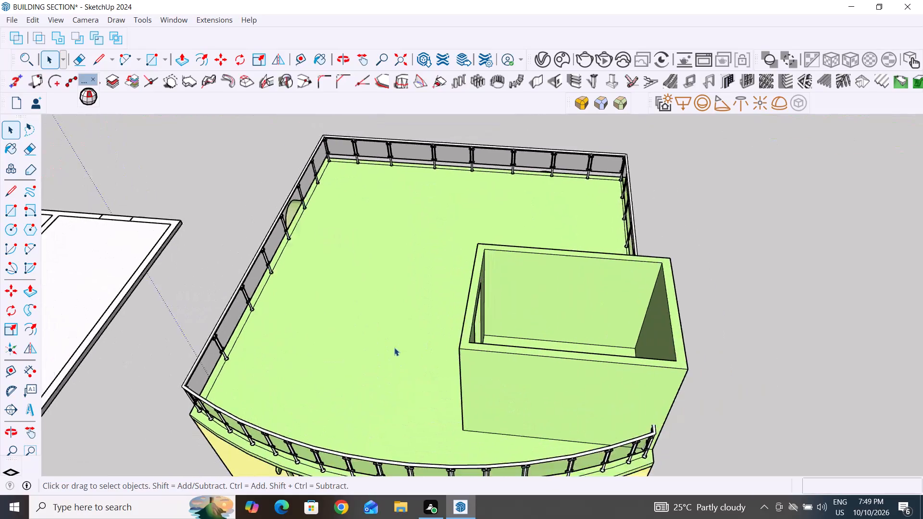
middle_click_drag(396, 348, 703, 274)
scroll(548, 229, "down", 4)
middle_click_drag(730, 299, 732, 317)
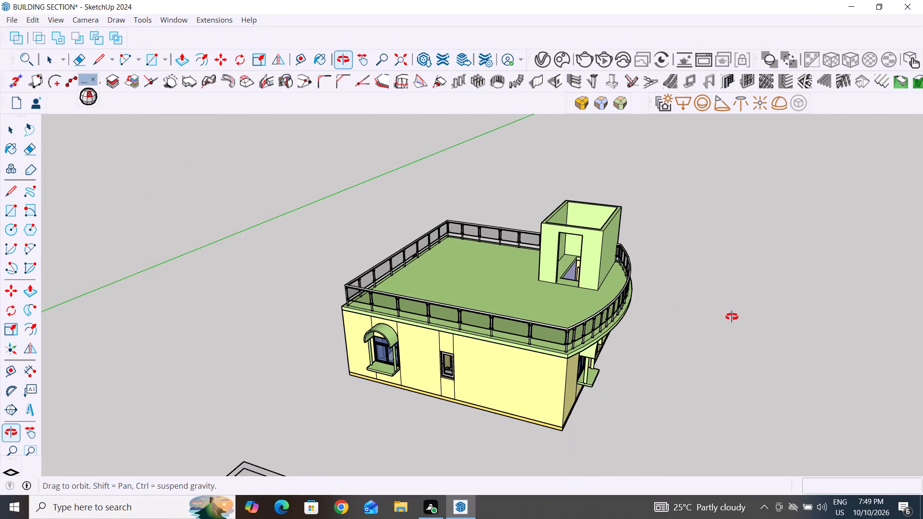
middle_click_drag(732, 317, 720, 357)
scroll(608, 350, "up", 4)
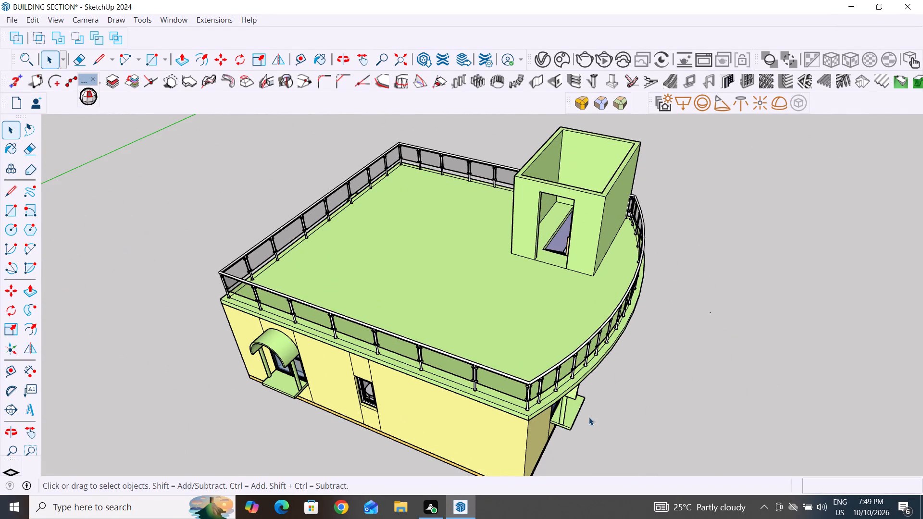
Copy the ground-floor glazed entrance door up to the terrace, placing its bottom corner at the base corner of the stair enclosure's doorway.
middle_click_drag(704, 394, 450, 284)
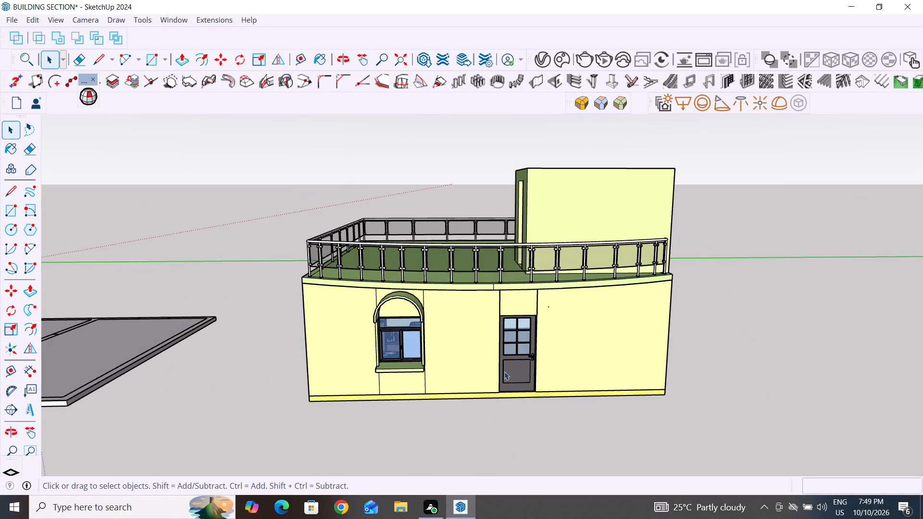
left_click(518, 374)
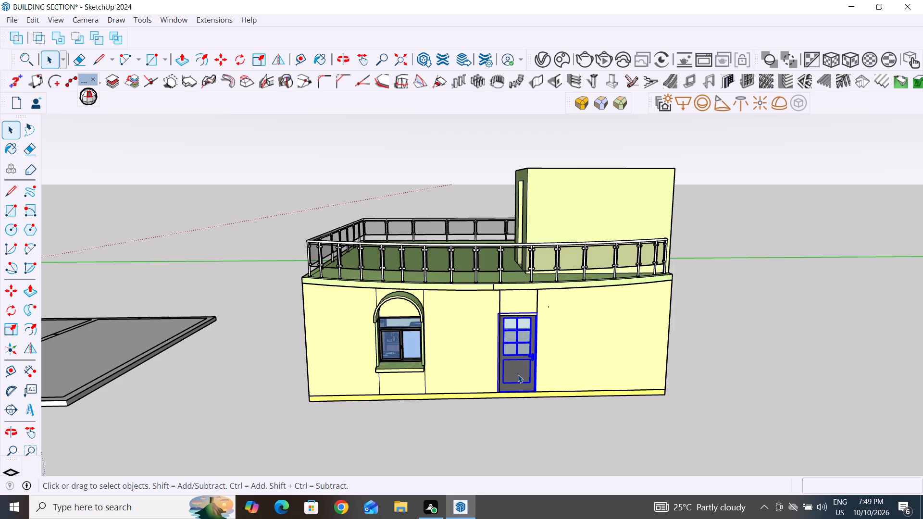
key("m")
left_click(535, 391, "ctrl")
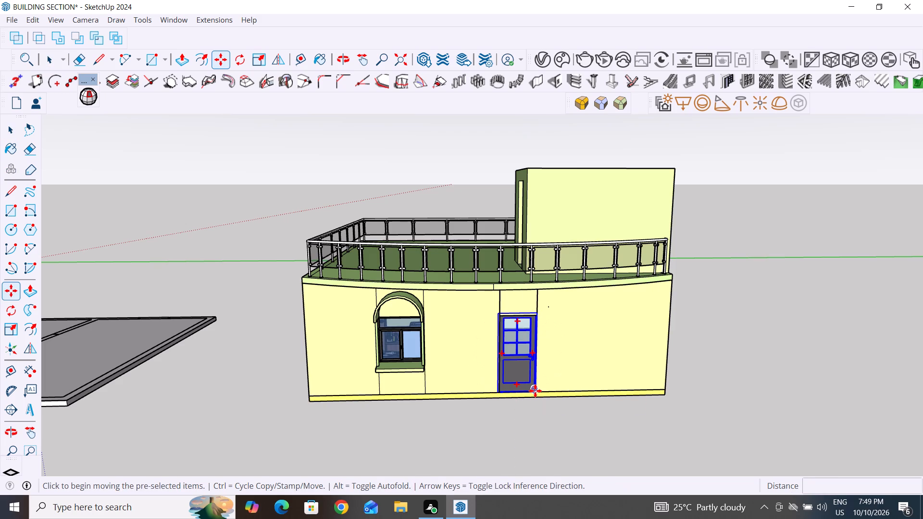
scroll(476, 245, "up", 4)
middle_click_drag(492, 253, 538, 289)
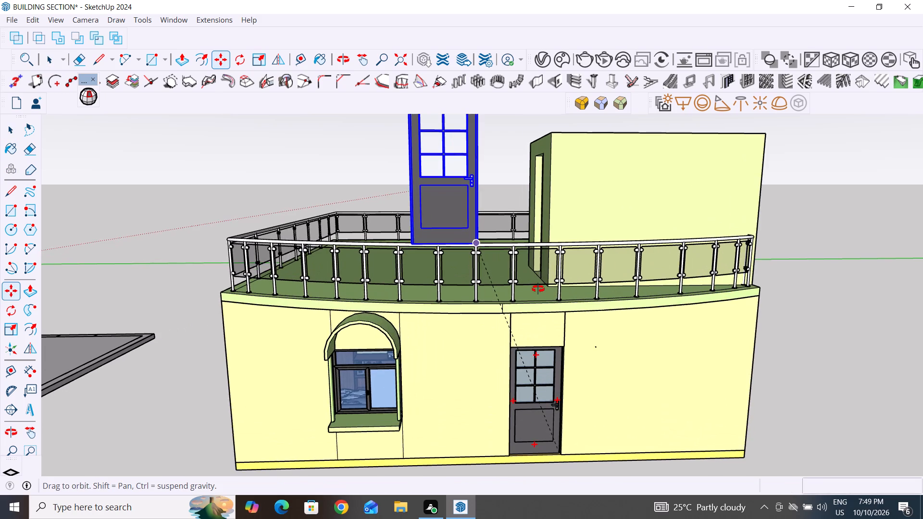
middle_click_drag(538, 289, 679, 378)
scroll(543, 289, "up", 4)
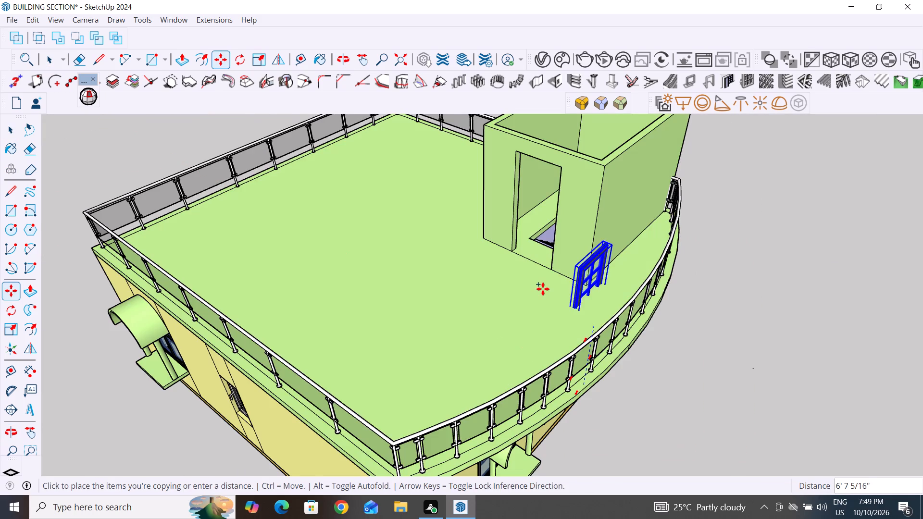
scroll(542, 278, "up", 12)
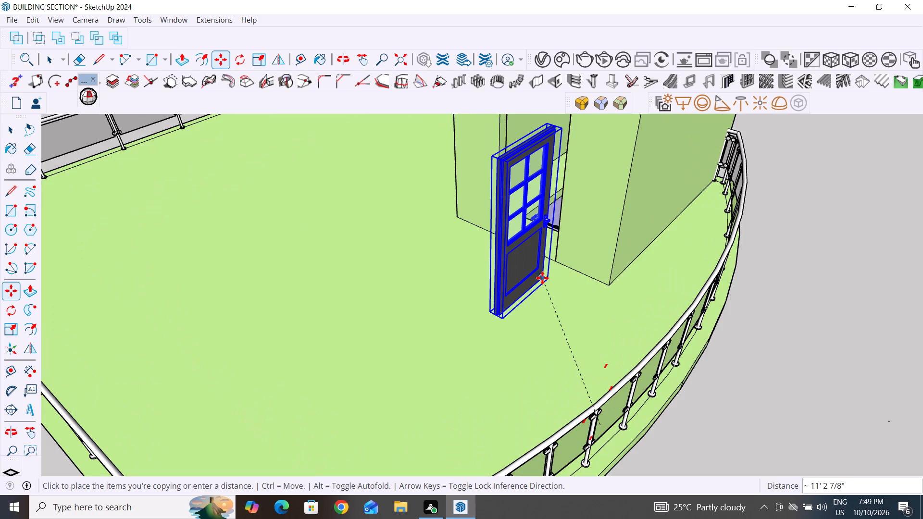
scroll(542, 278, "up", 13)
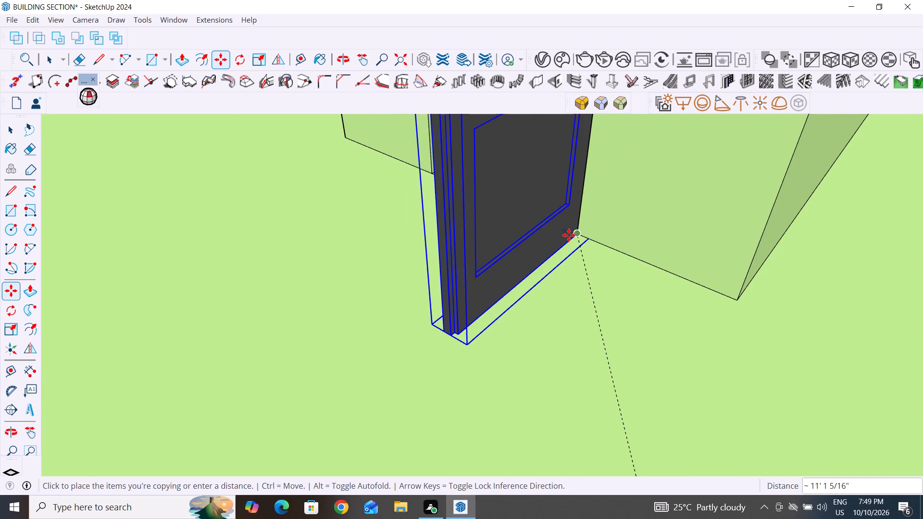
scroll(564, 235, "up", 9)
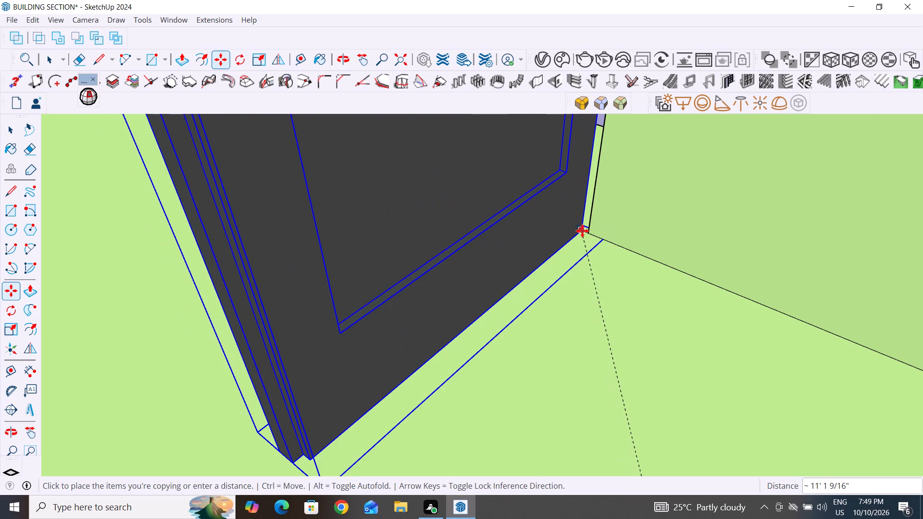
left_click(586, 234)
scroll(590, 297, "down", 3)
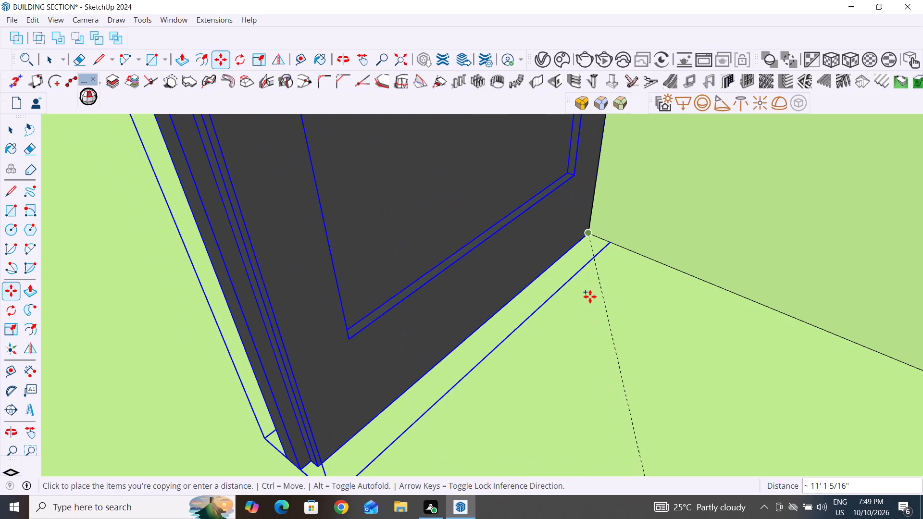
scroll(590, 297, "down", 6)
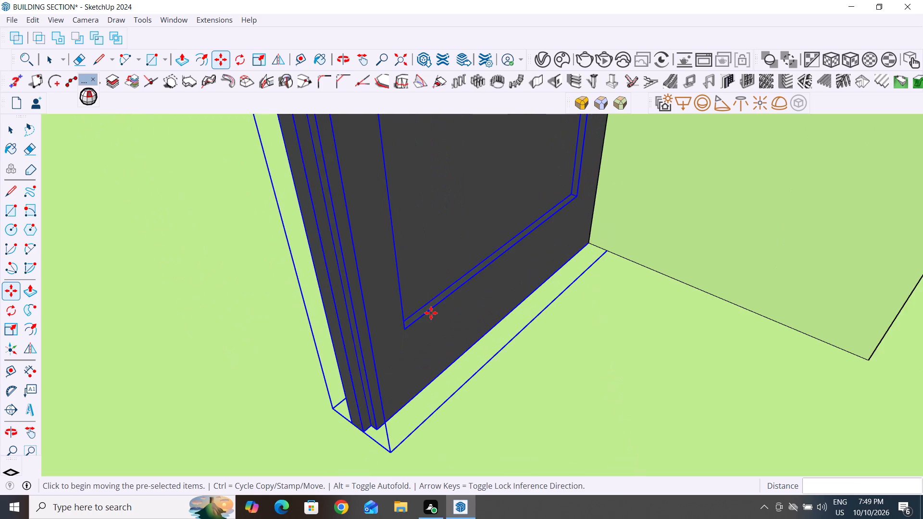
left_click(13, 130)
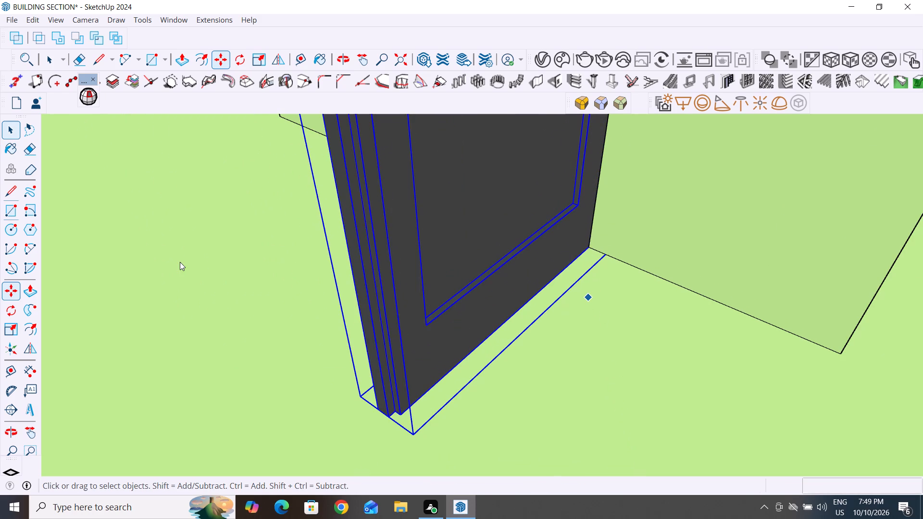
scroll(428, 409, "down", 10)
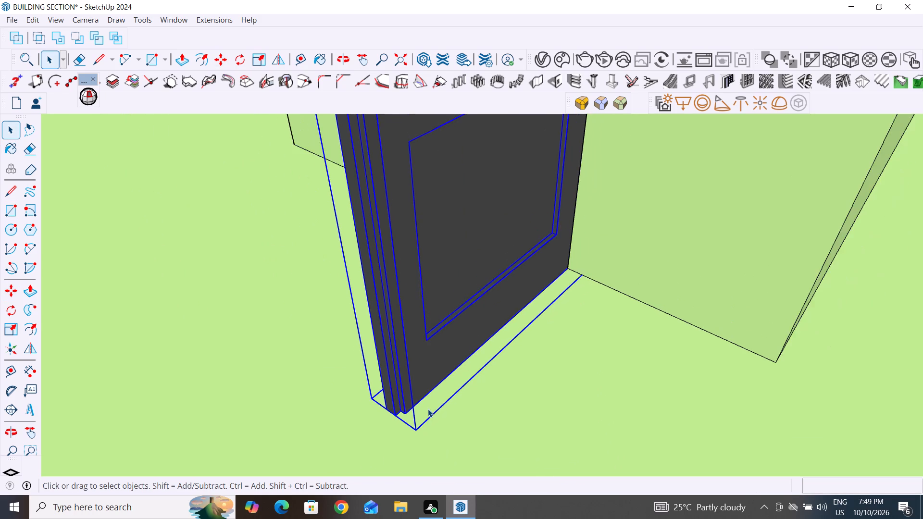
scroll(428, 409, "down", 11)
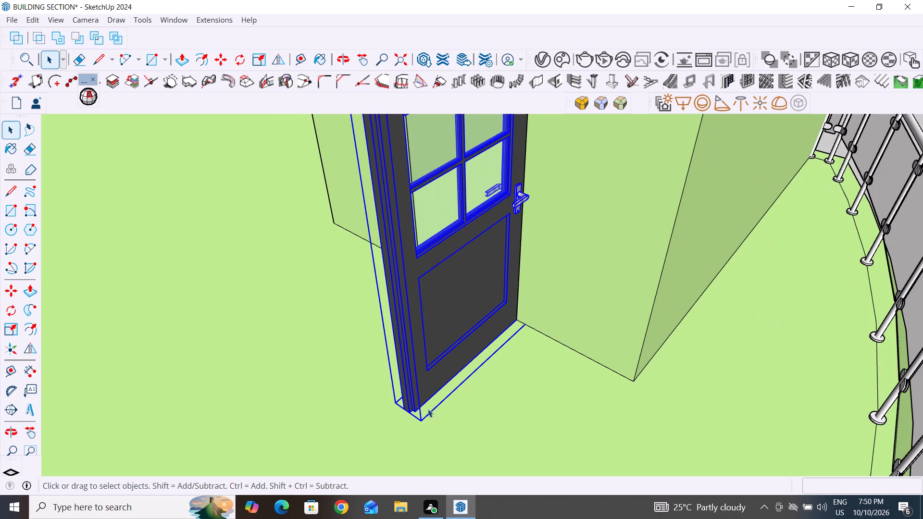
scroll(428, 409, "down", 3)
left_click(824, 389)
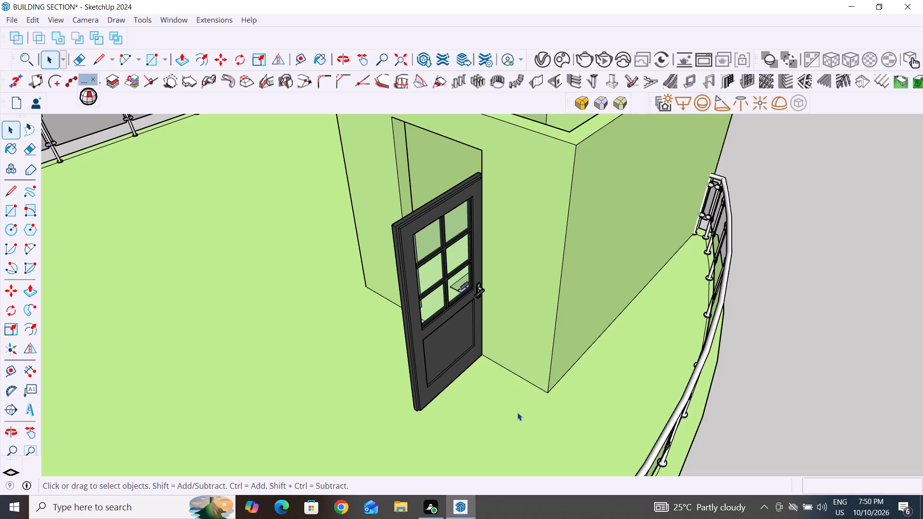
Lower the head of the stair enclosure's doorway about 8 1/8" to the top of the copied door.
scroll(517, 412, "down", 5)
middle_click_drag(569, 400, 400, 322)
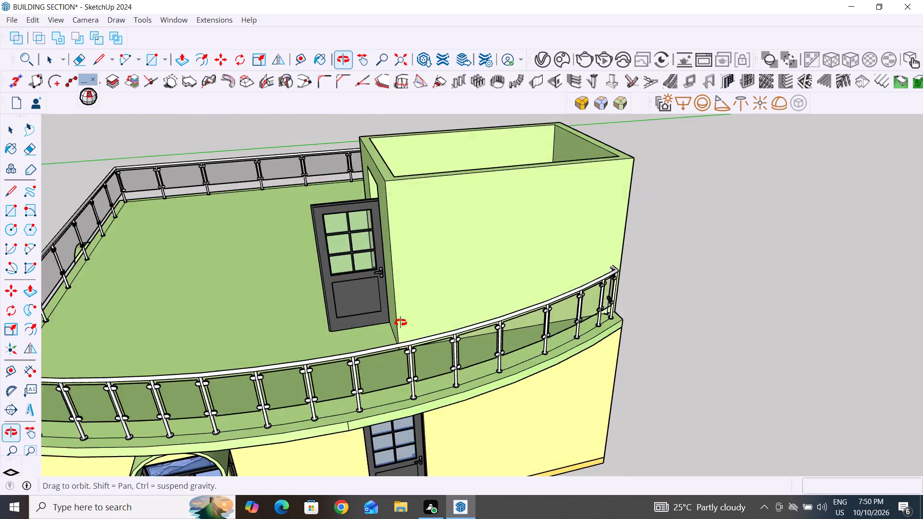
middle_click_drag(400, 322, 757, 396)
scroll(646, 190, "up", 3)
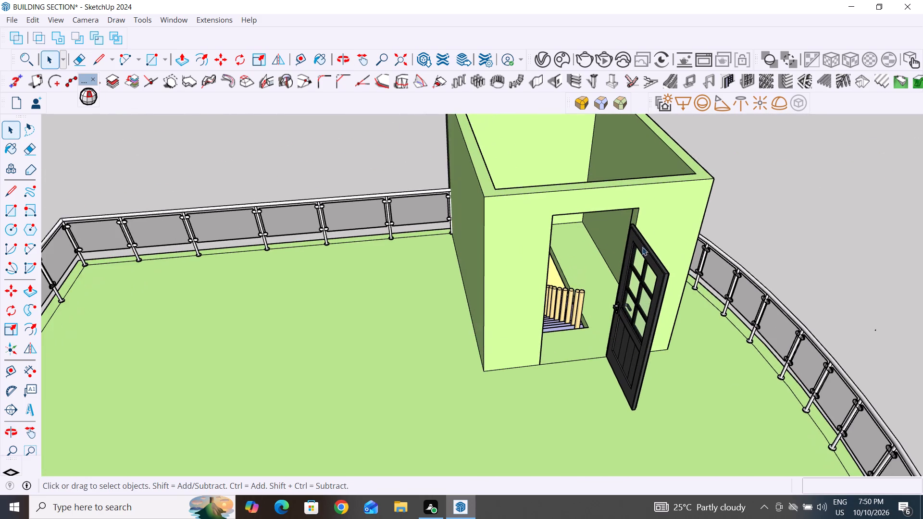
middle_click_drag(645, 233, 636, 161)
scroll(568, 353, "down", 4)
middle_click_drag(567, 218, 583, 142)
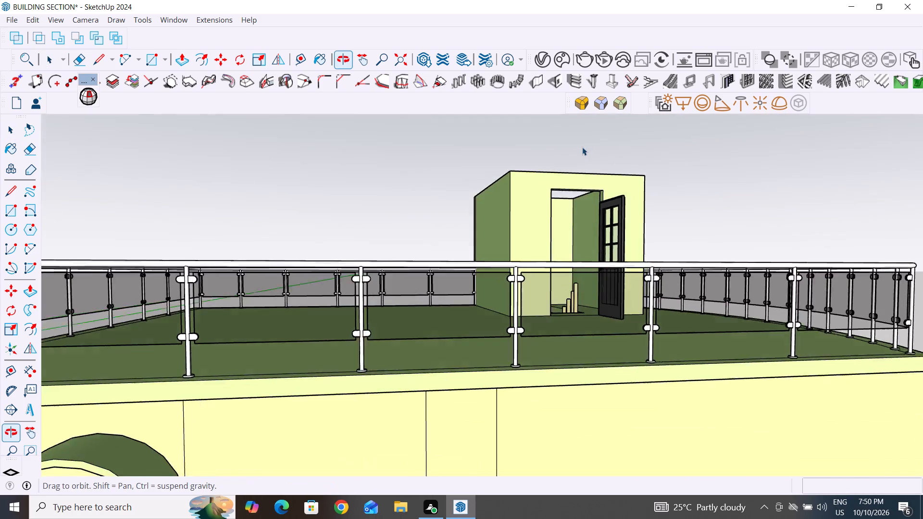
scroll(579, 161, "up", 8)
scroll(557, 193, "up", 4)
middle_click_drag(591, 188, 616, 139)
left_click(648, 186)
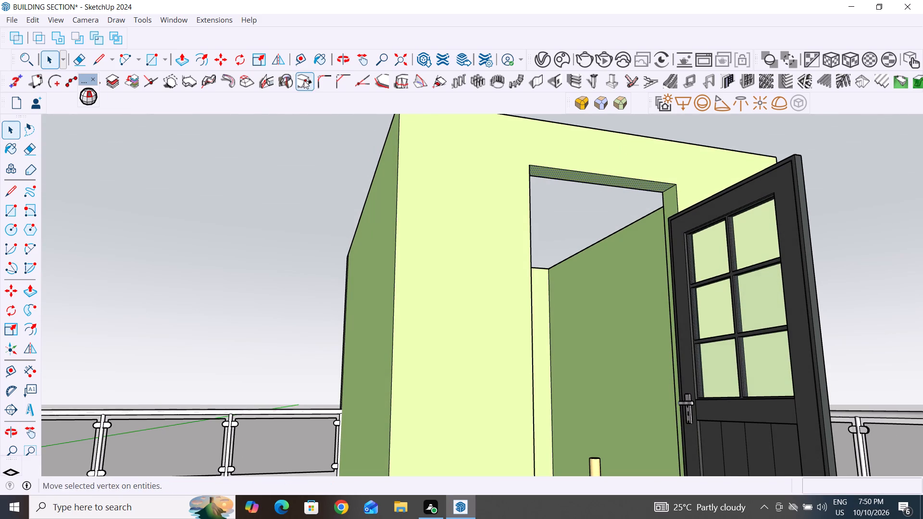
left_click(181, 64)
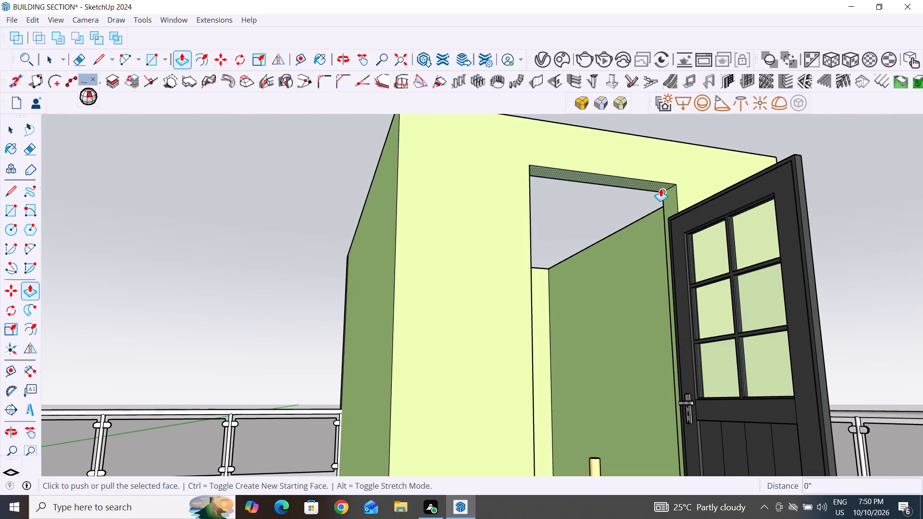
scroll(661, 183, "up", 5)
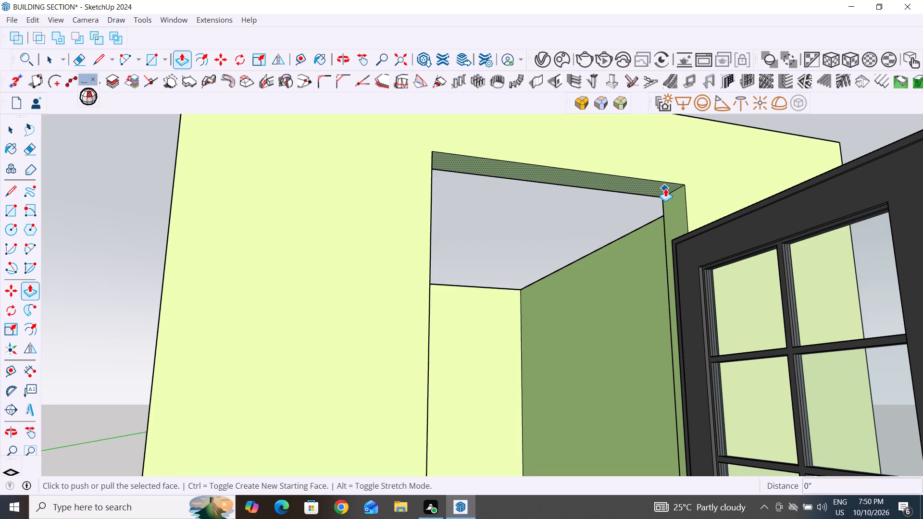
left_click(665, 188)
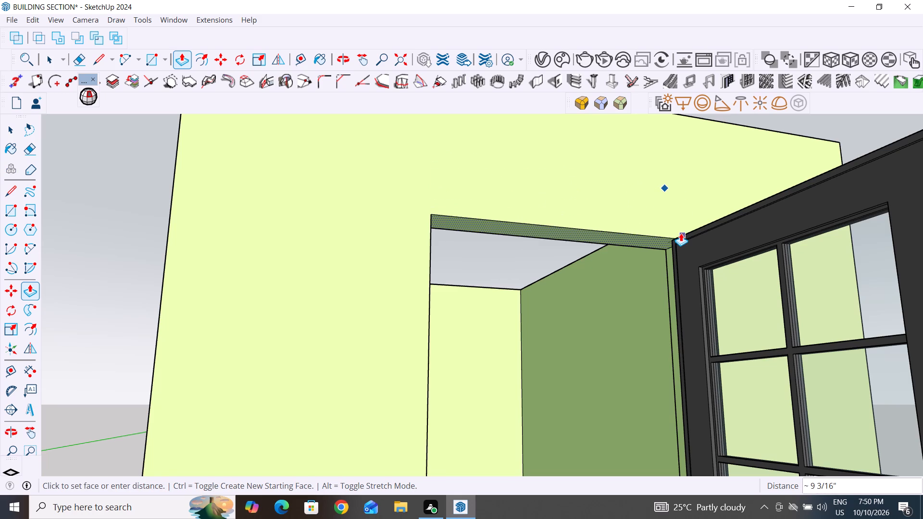
scroll(678, 232, "up", 13)
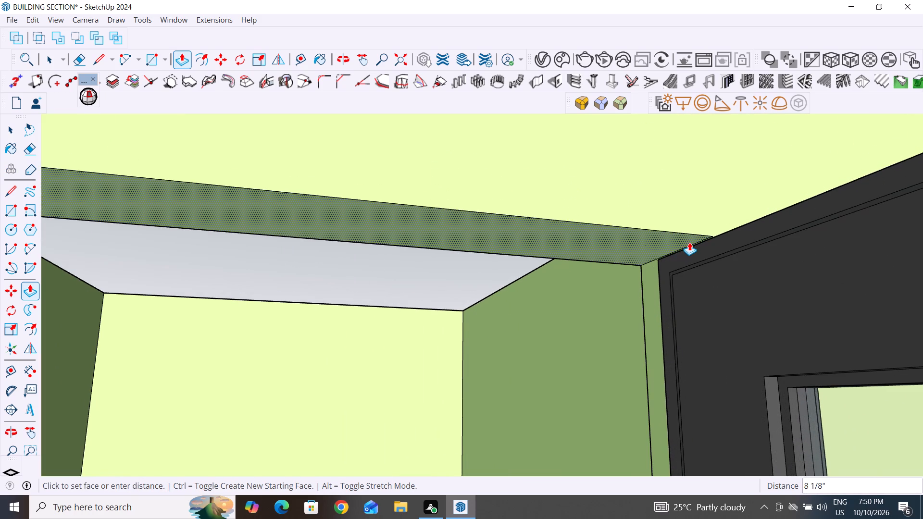
left_click(693, 242)
middle_click_drag(727, 301, 719, 335)
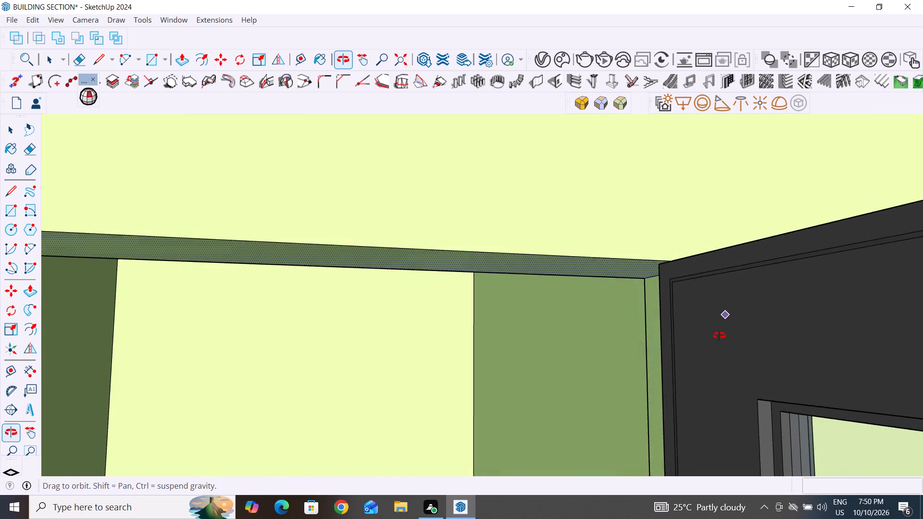
middle_click_drag(719, 335, 704, 392)
left_click(19, 133)
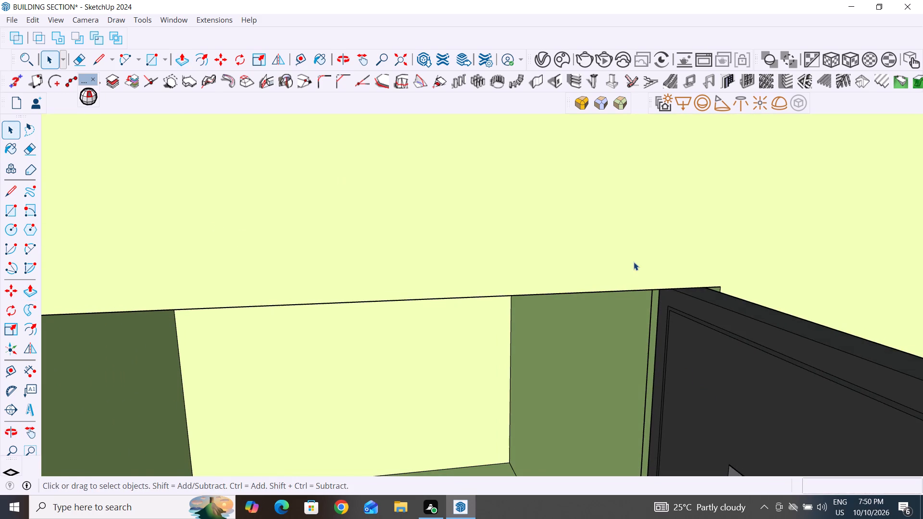
scroll(634, 262, "down", 20)
scroll(634, 262, "down", 6)
middle_click_drag(730, 278, 731, 330)
scroll(772, 243, "down", 6)
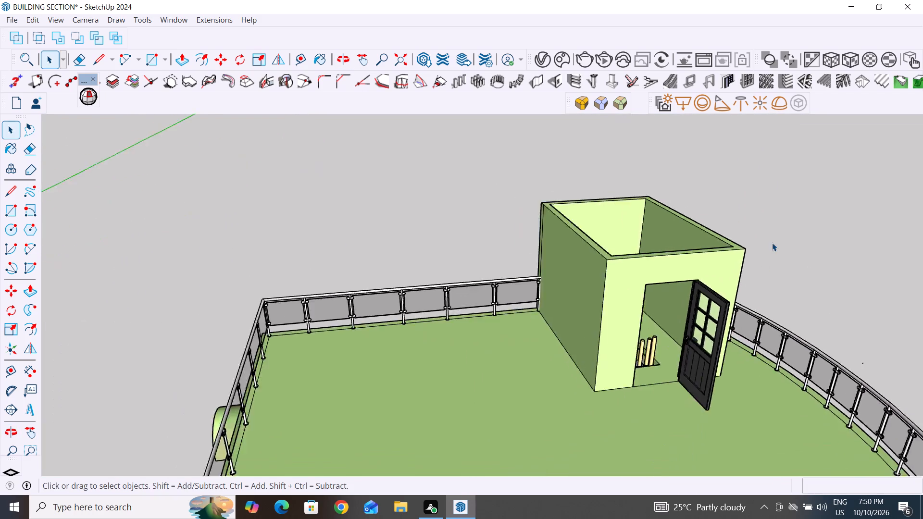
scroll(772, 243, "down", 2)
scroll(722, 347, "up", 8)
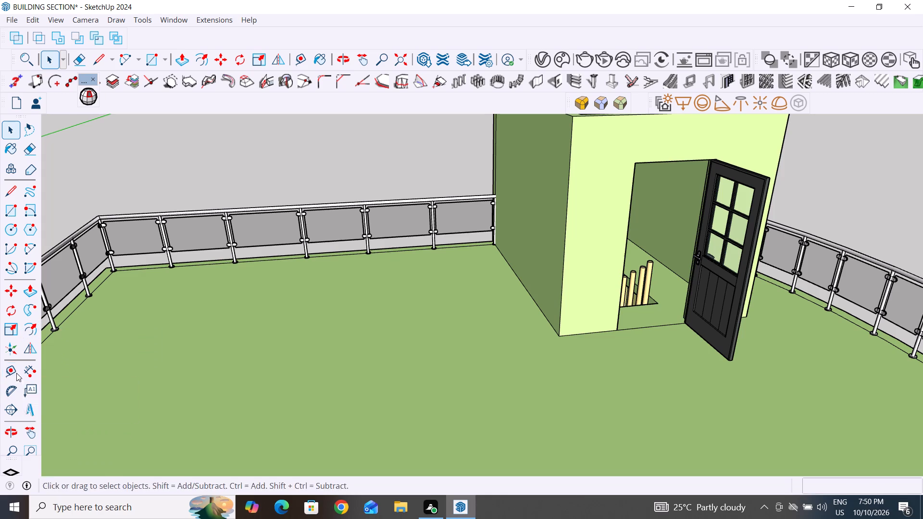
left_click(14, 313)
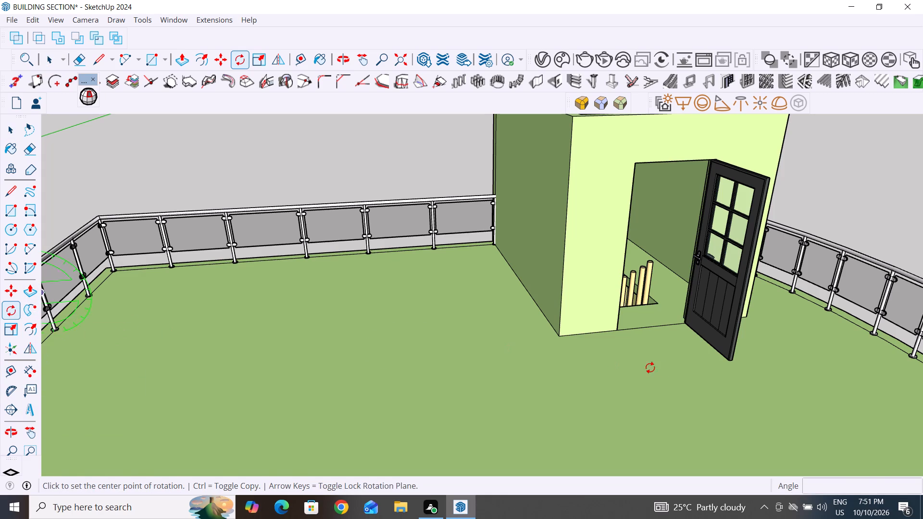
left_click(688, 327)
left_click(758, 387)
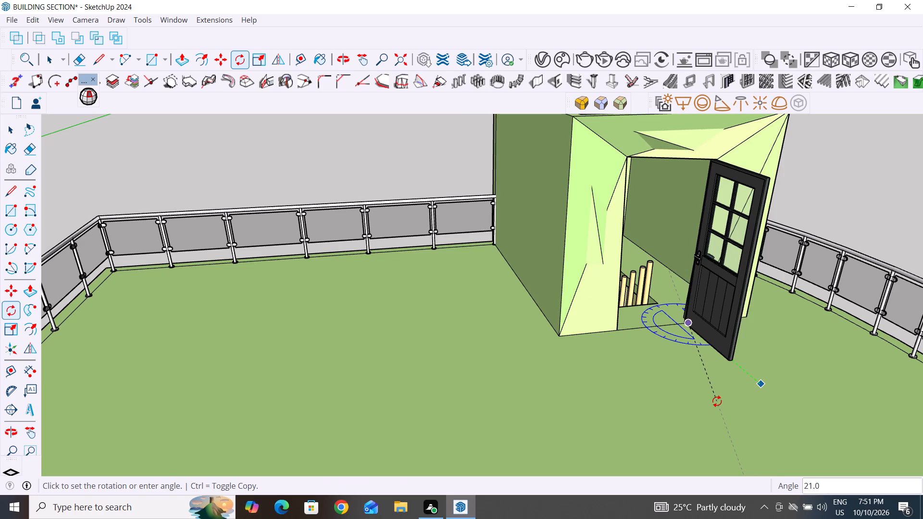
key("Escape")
Rotate the terrace door about 66.4° around its bottom corner at the doorway jamb, swinging it partly across the stair enclosure's opening.
left_click(10, 138)
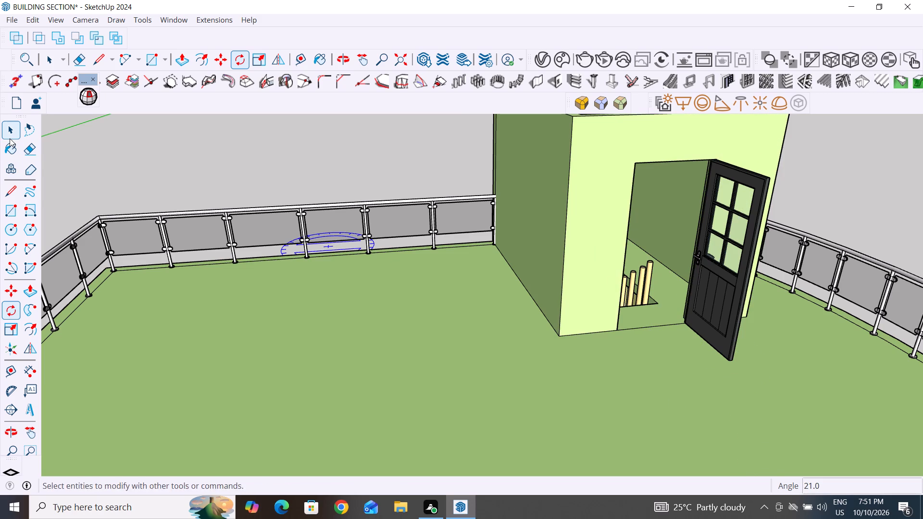
left_click(735, 323)
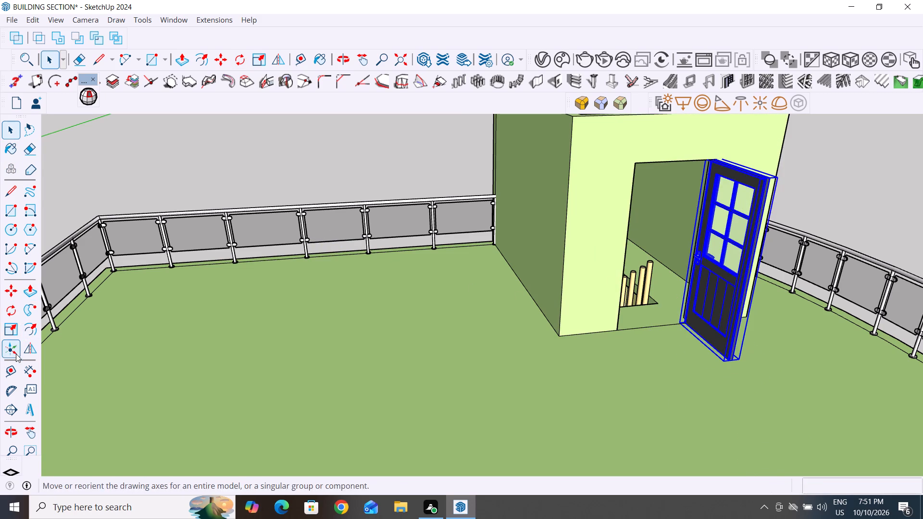
left_click(11, 309)
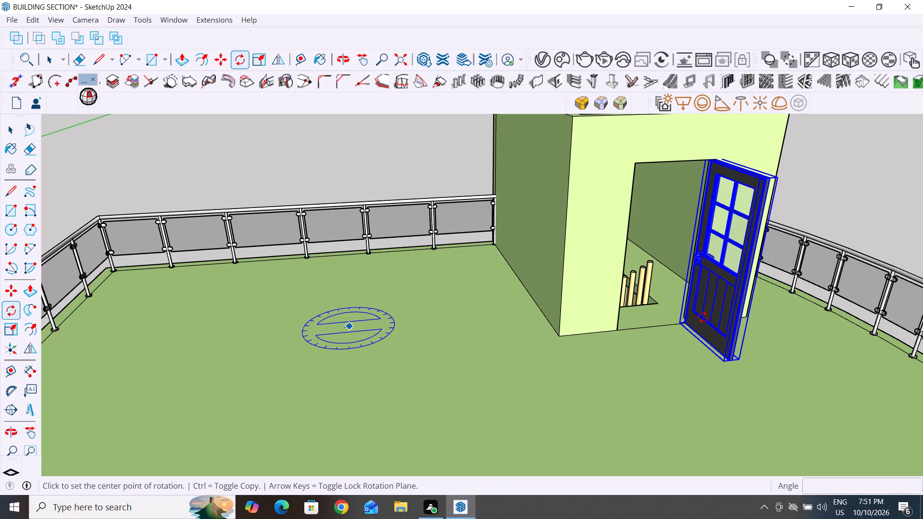
left_click(681, 333)
left_click(763, 403)
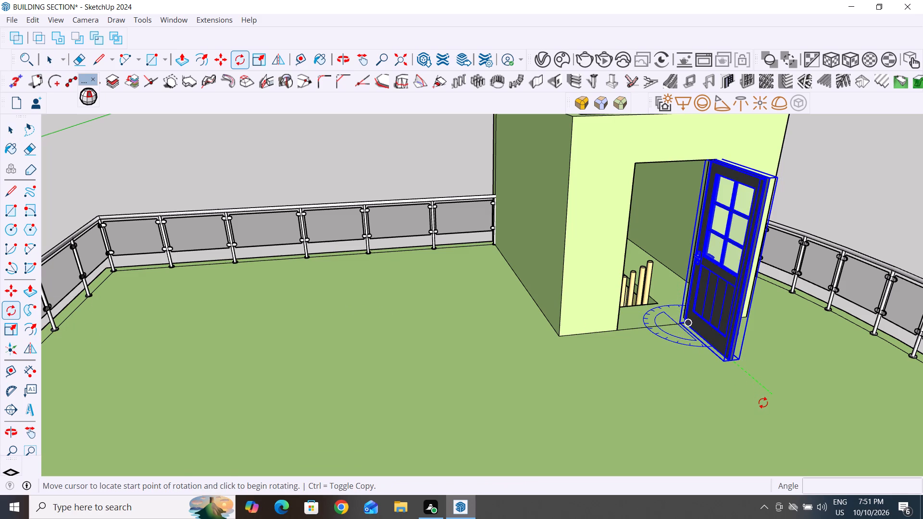
left_click(595, 365)
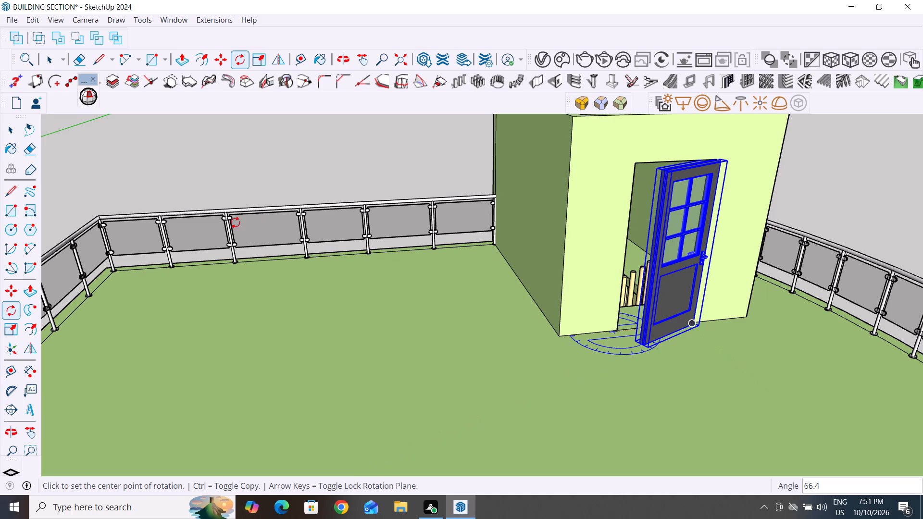
left_click(9, 132)
left_click(241, 166)
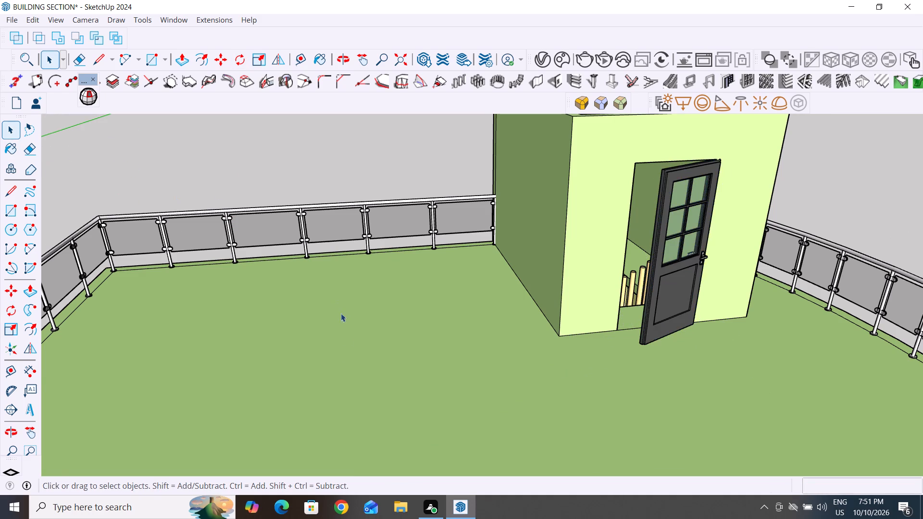
Unhide all hidden geometry to bring back the stair enclosure's roof slab.
scroll(344, 350, "down", 10)
scroll(506, 288, "down", 4)
right_click(501, 262)
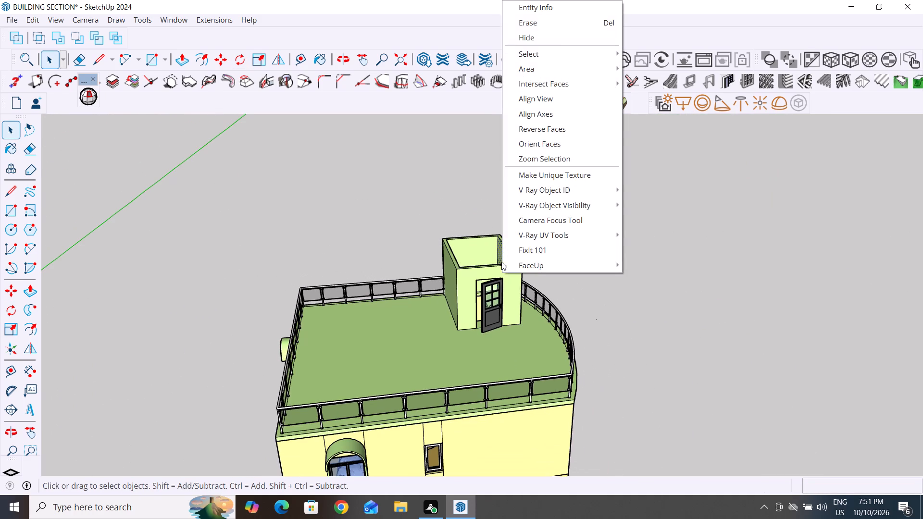
left_click(734, 288)
right_click(512, 284)
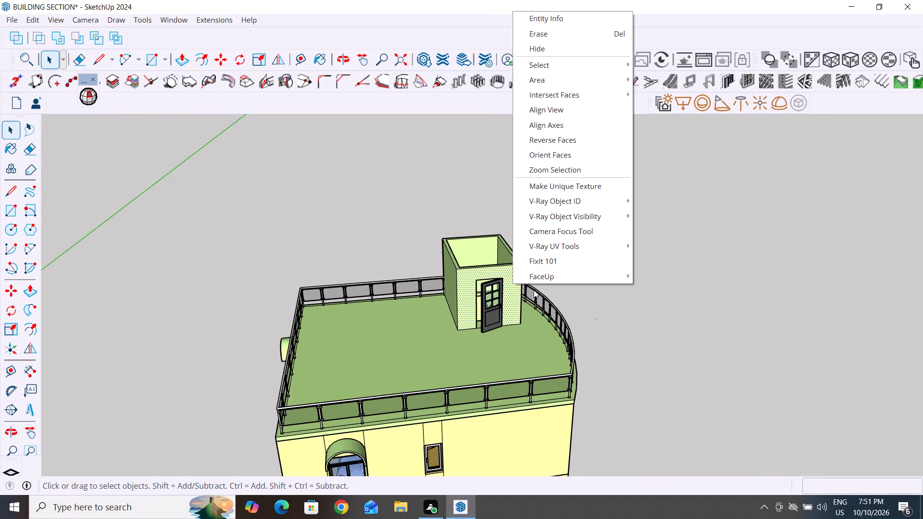
left_click(707, 284)
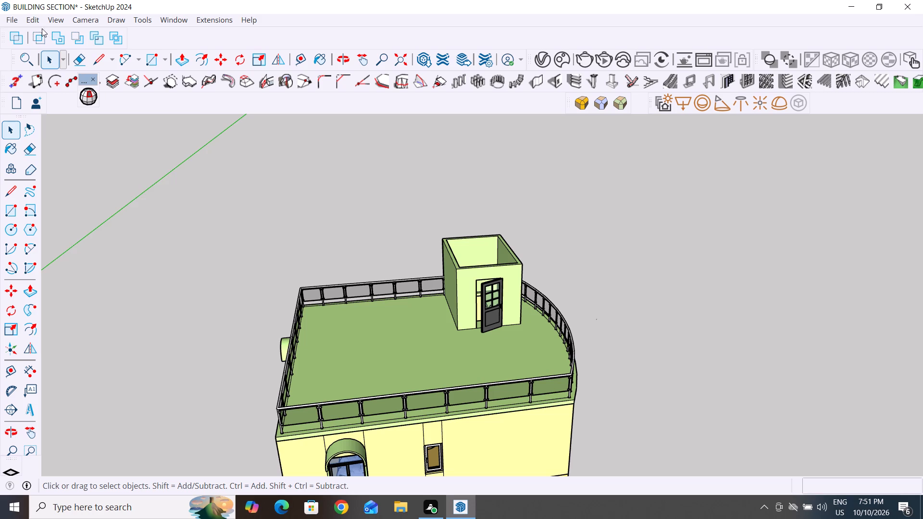
left_click(32, 19)
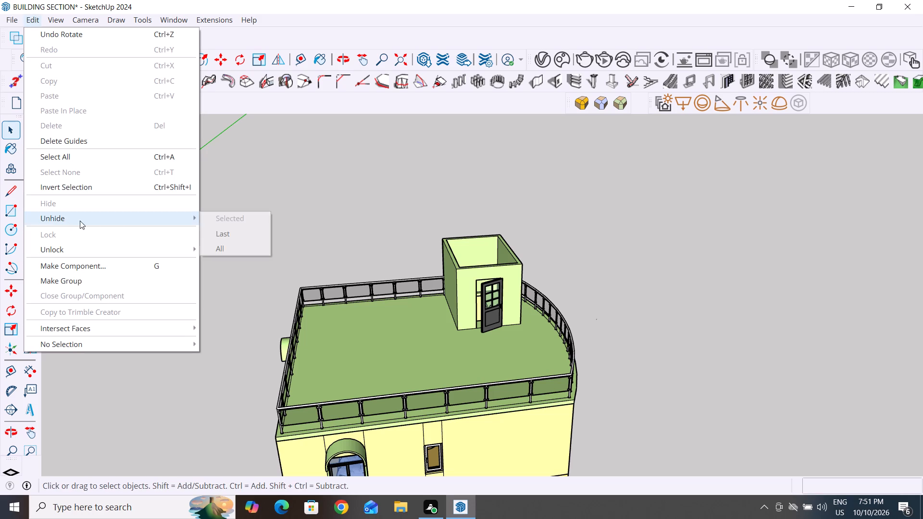
left_click(241, 247)
left_click(676, 296)
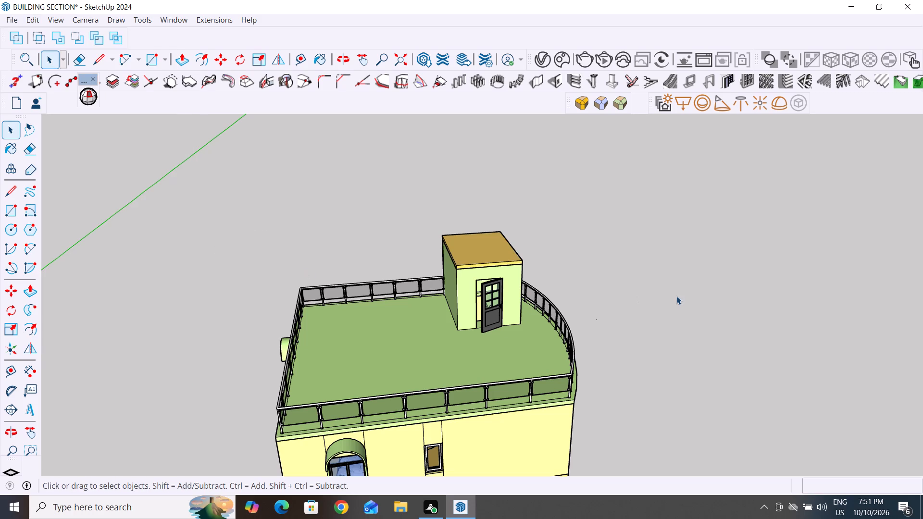
Push/Pull the base slab's edge face about 4' 8" outward along the wall with the ground-floor glazed entrance door, forming a front platform.
scroll(515, 411, "down", 6)
middle_click_drag(655, 444, 593, 366)
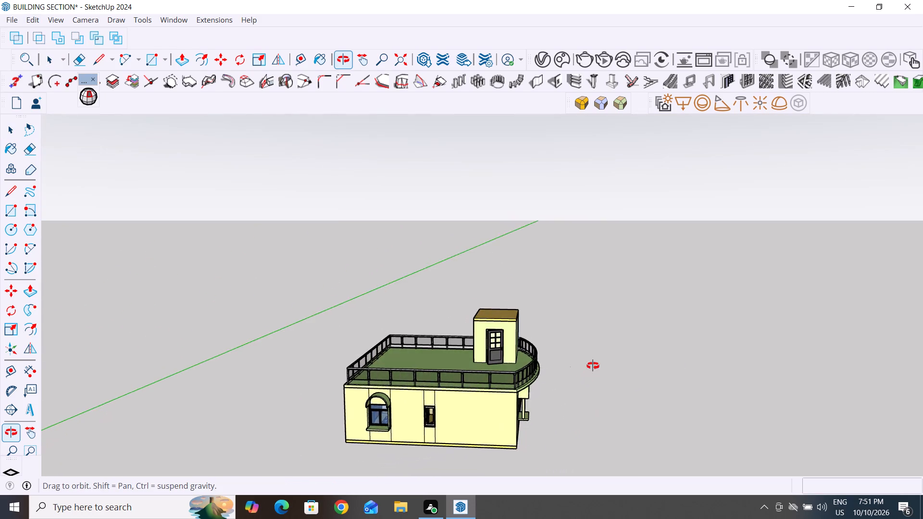
middle_click_drag(593, 366, 363, 384)
scroll(516, 408, "up", 5)
scroll(449, 446, "up", 1)
scroll(597, 327, "down", 5)
scroll(497, 440, "up", 7)
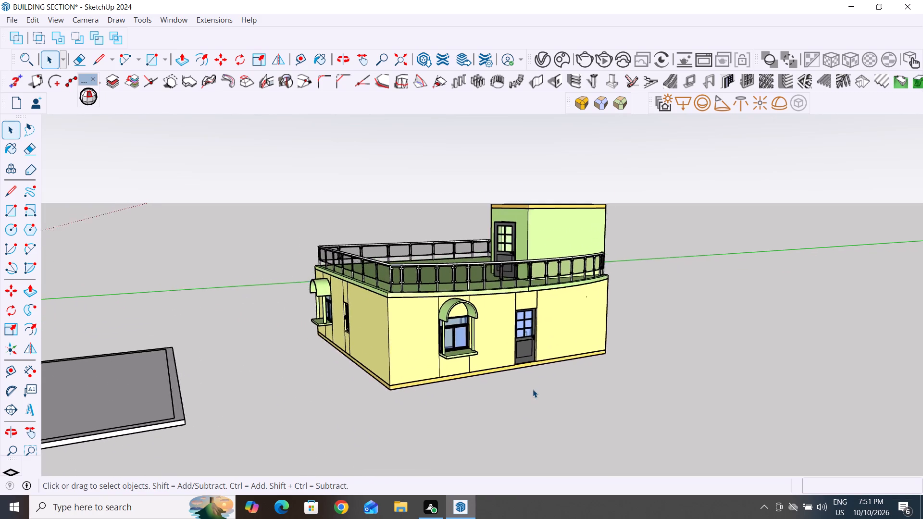
scroll(533, 389, "up", 1)
scroll(750, 193, "down", 5)
middle_click_drag(706, 267, 705, 354)
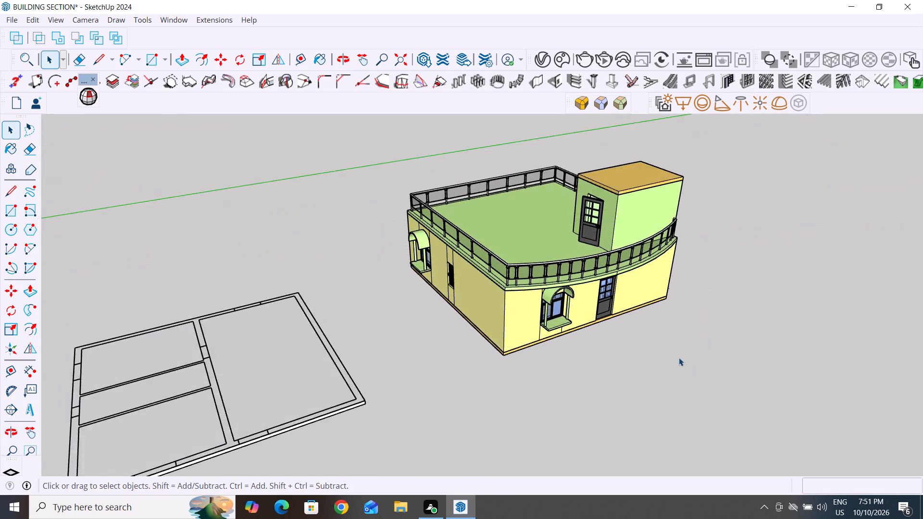
scroll(659, 345, "up", 12)
left_click(582, 303)
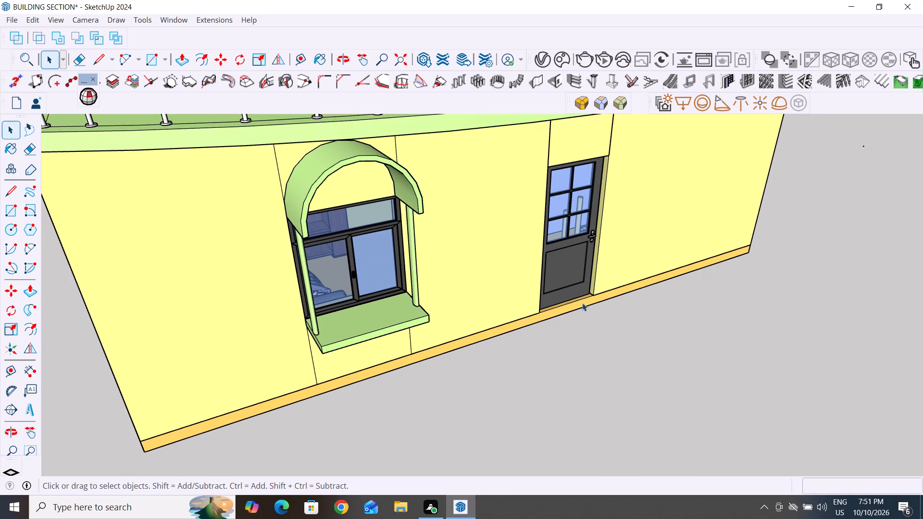
double_click(582, 303)
left_click(582, 303)
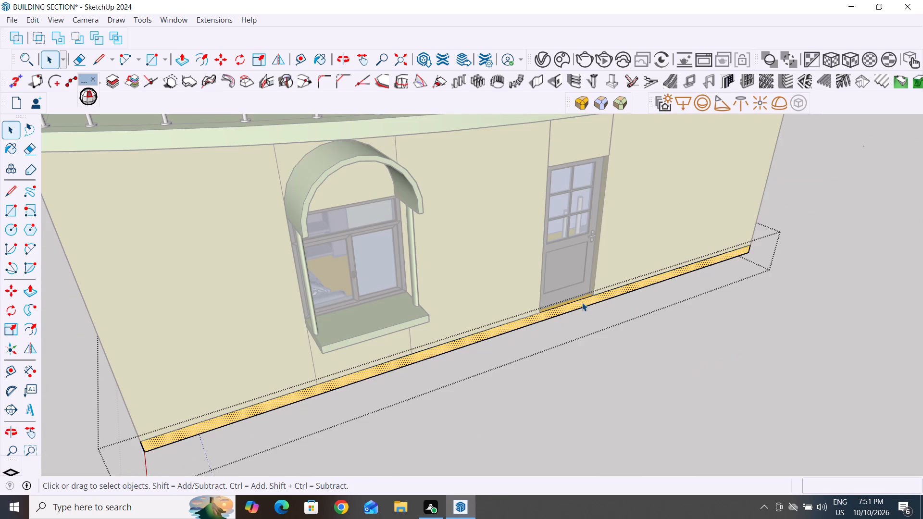
left_click(181, 61)
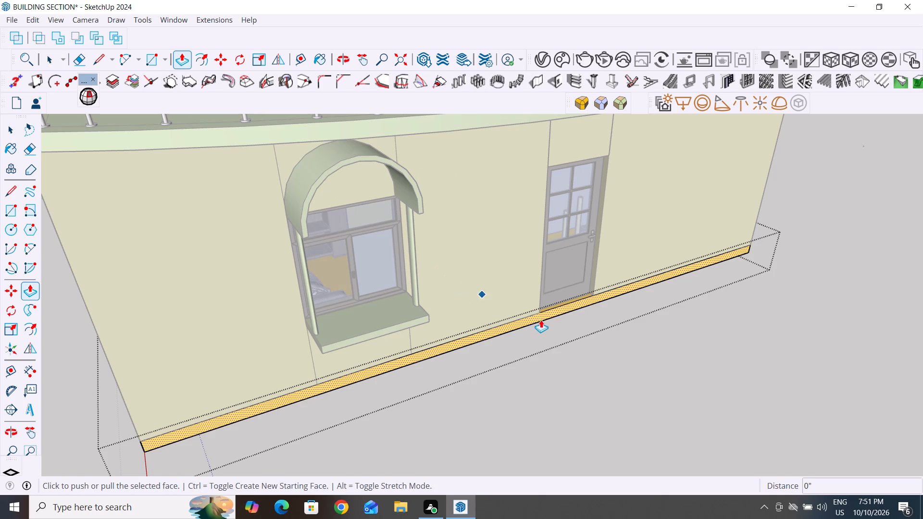
left_click(546, 314)
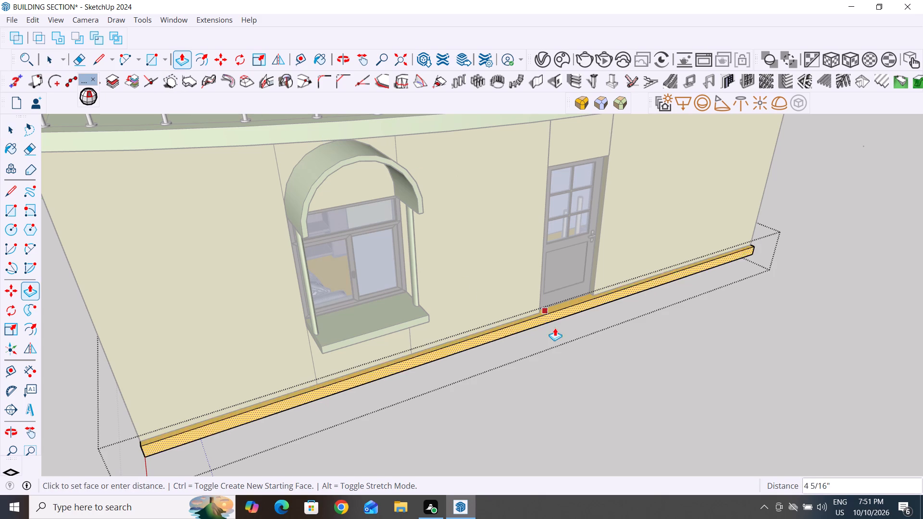
scroll(592, 378, "down", 3)
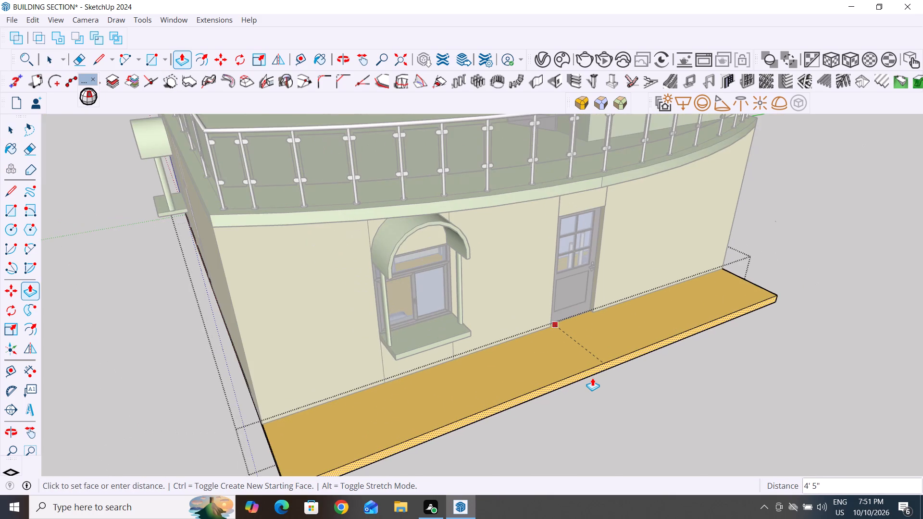
scroll(592, 378, "down", 2)
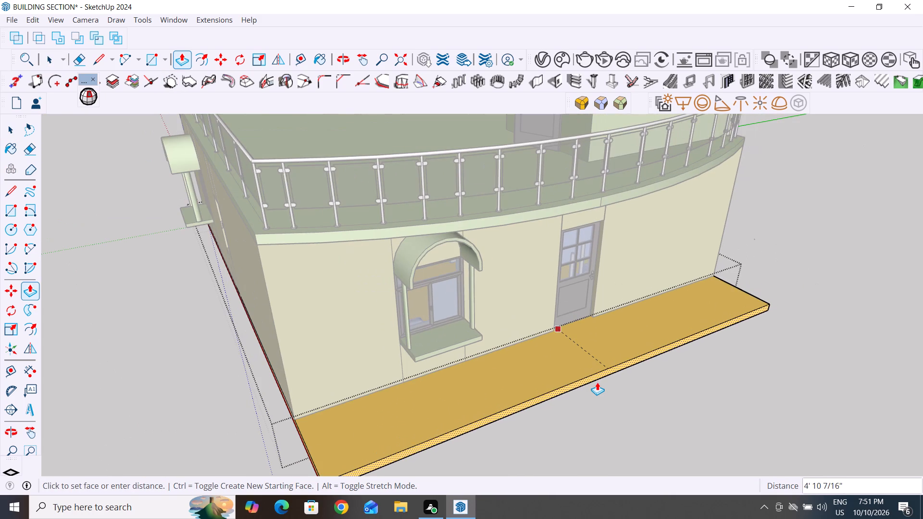
left_click(596, 380)
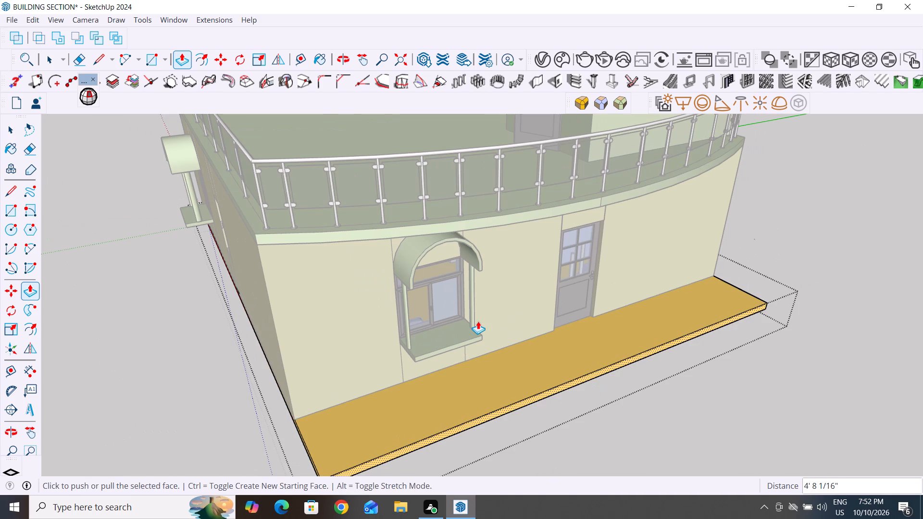
scroll(441, 323, "down", 6)
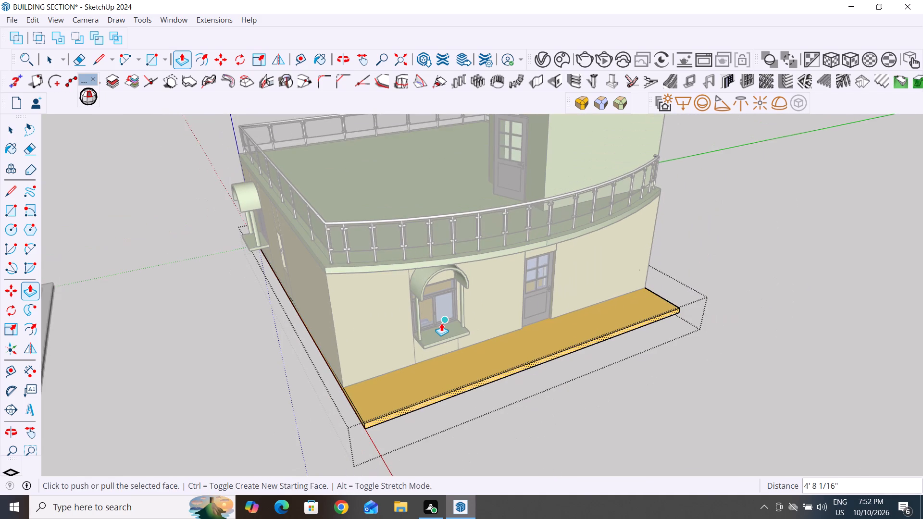
scroll(326, 348, "down", 5)
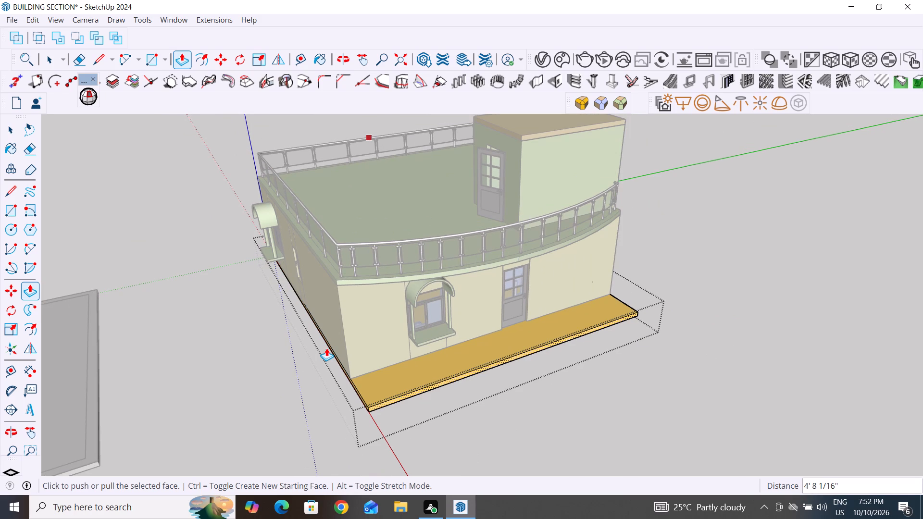
scroll(326, 348, "down", 5)
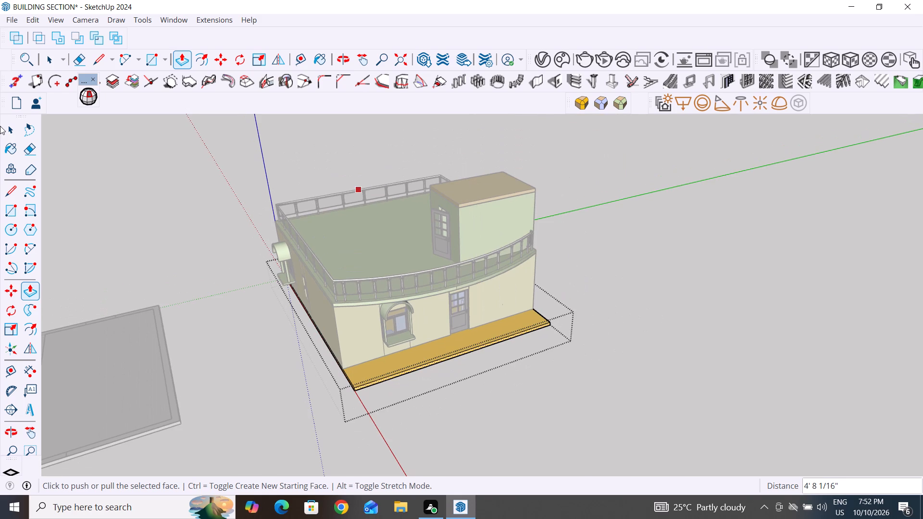
left_click(11, 130)
left_click(138, 237)
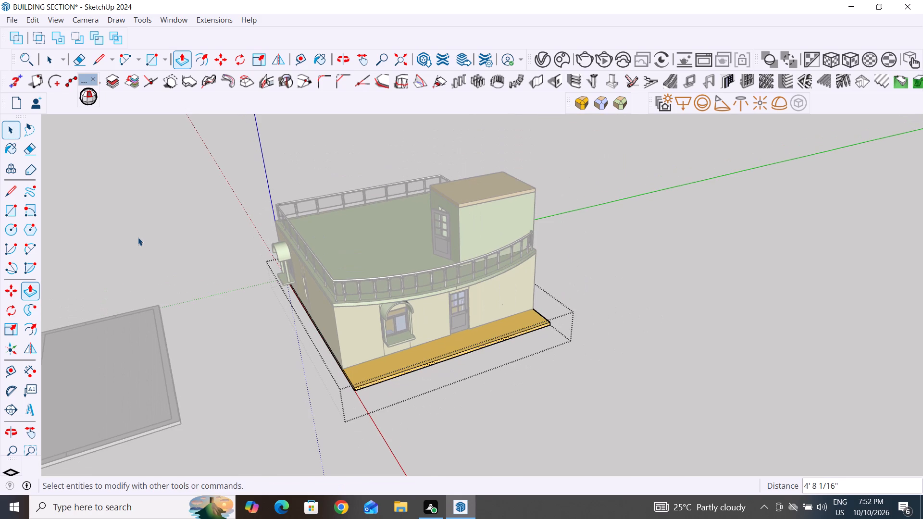
Examine the whole building from above, at ground level and from below, including the extended base slab and the rooftop enclosure.
scroll(290, 355, "down", 5)
middle_click_drag(312, 255, 318, 247)
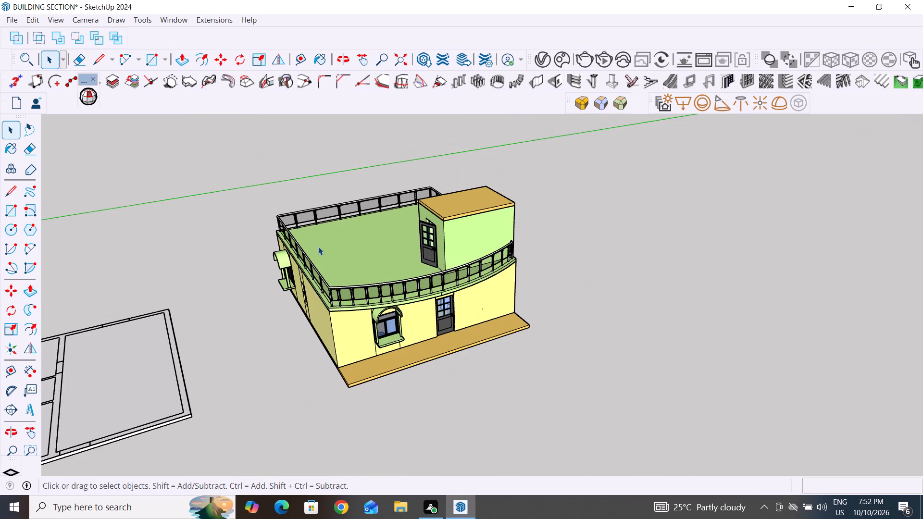
middle_click_drag(318, 247, 357, 117)
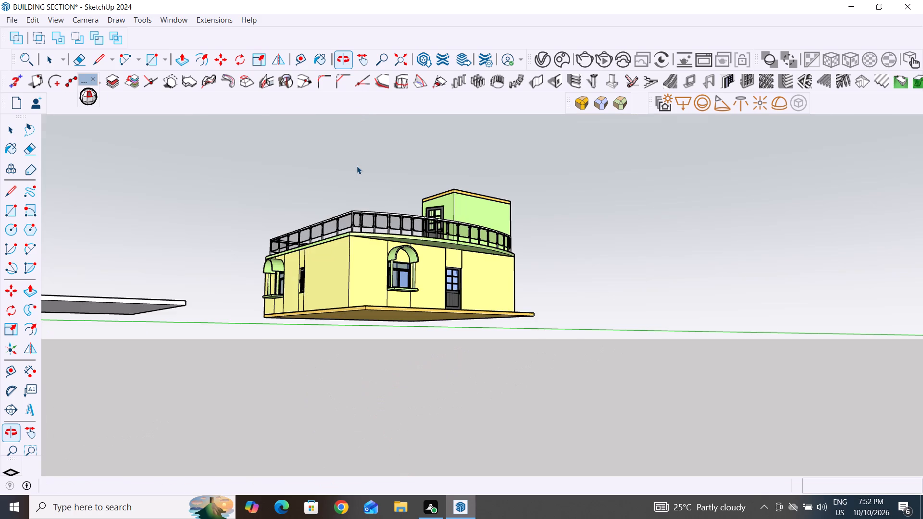
scroll(357, 166, "up", 4)
middle_click_drag(386, 259, 447, 174)
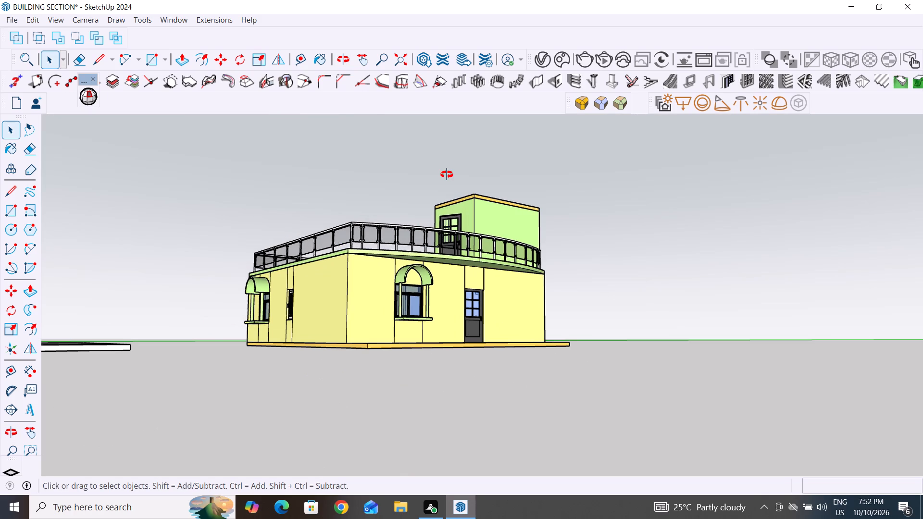
middle_click_drag(447, 174, 447, 240)
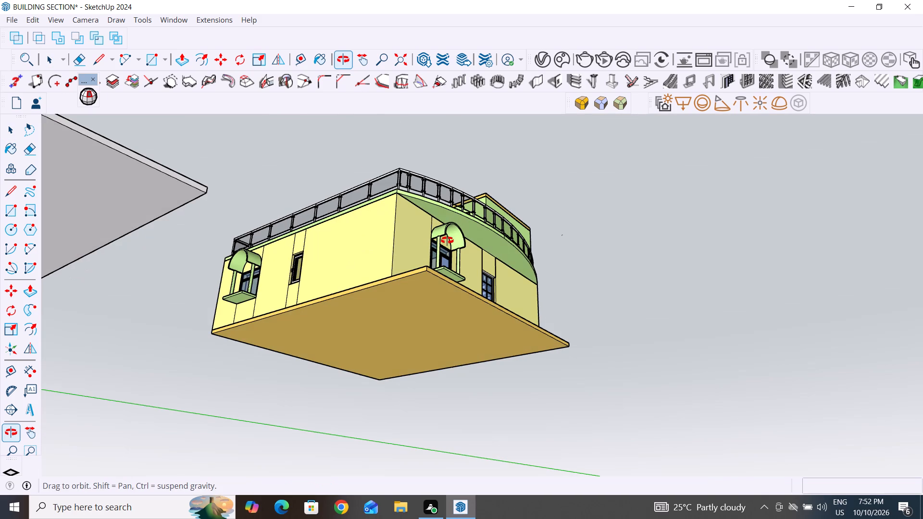
middle_click_drag(447, 240, 410, 337)
scroll(410, 337, "up", 1)
scroll(410, 337, "down", 4)
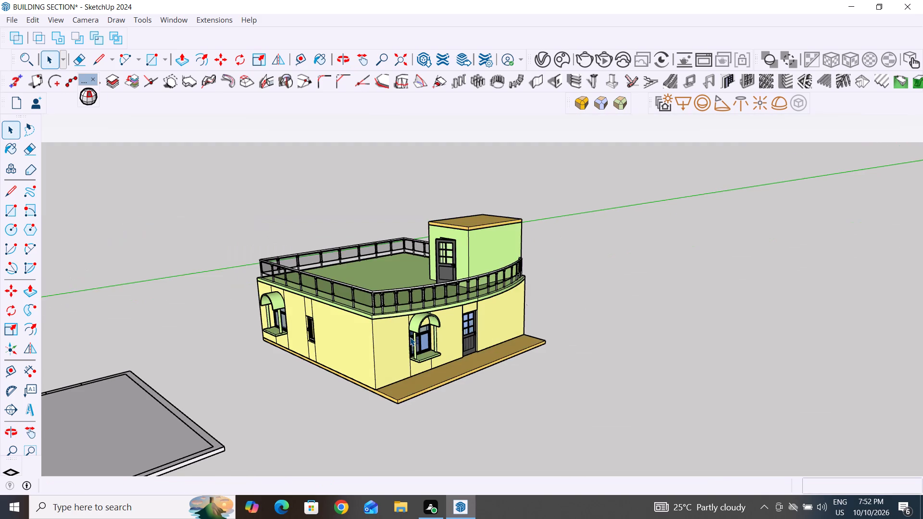
middle_click_drag(529, 329, 387, 315)
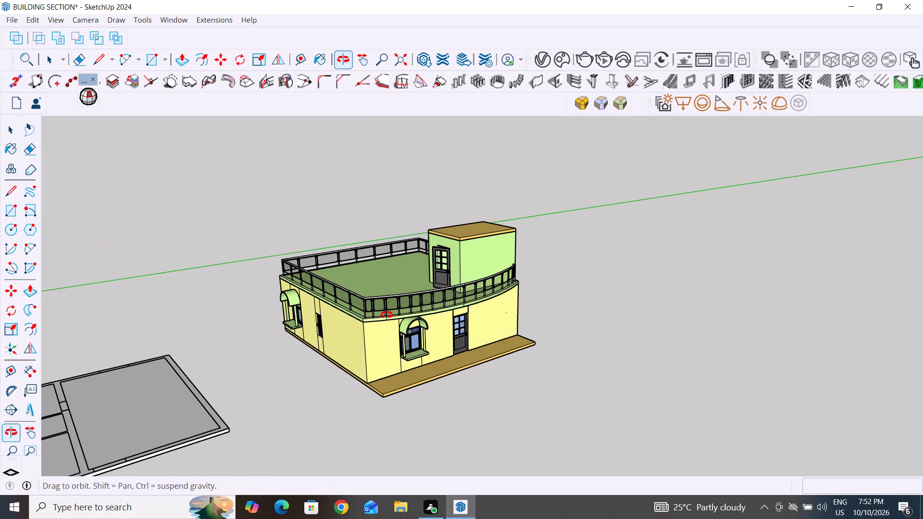
Examine the building's front platform, ground-floor façade and rooftop stair enclosure from above, at ground level and close up.
middle_click_drag(387, 315, 353, 346)
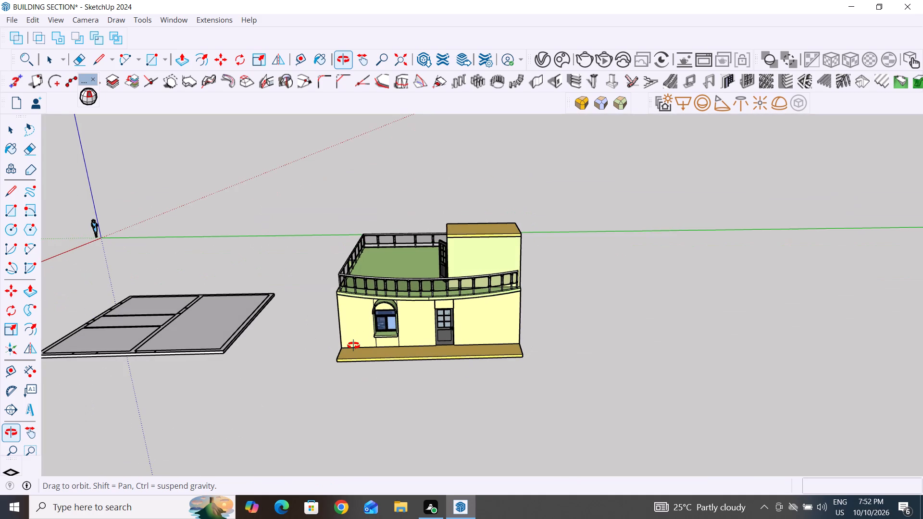
middle_click_drag(638, 323, 437, 340)
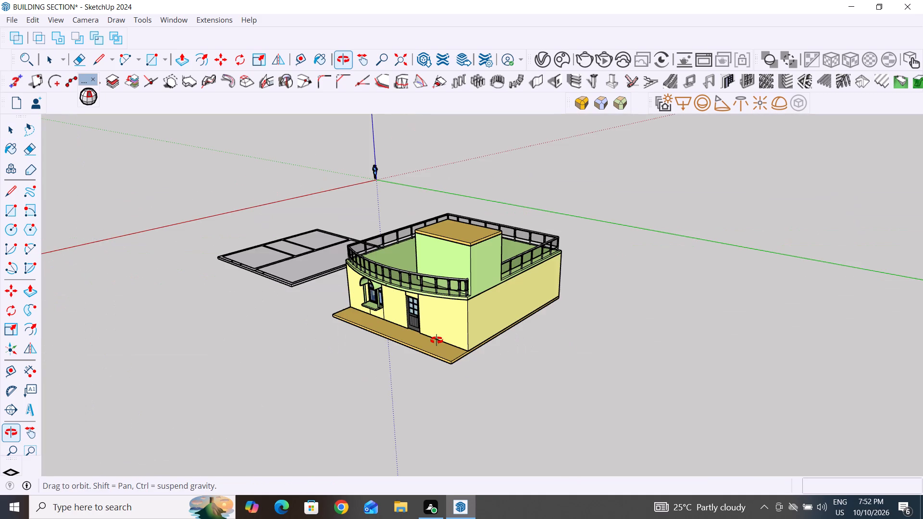
middle_click_drag(437, 340, 559, 371)
scroll(717, 322, "down", 4)
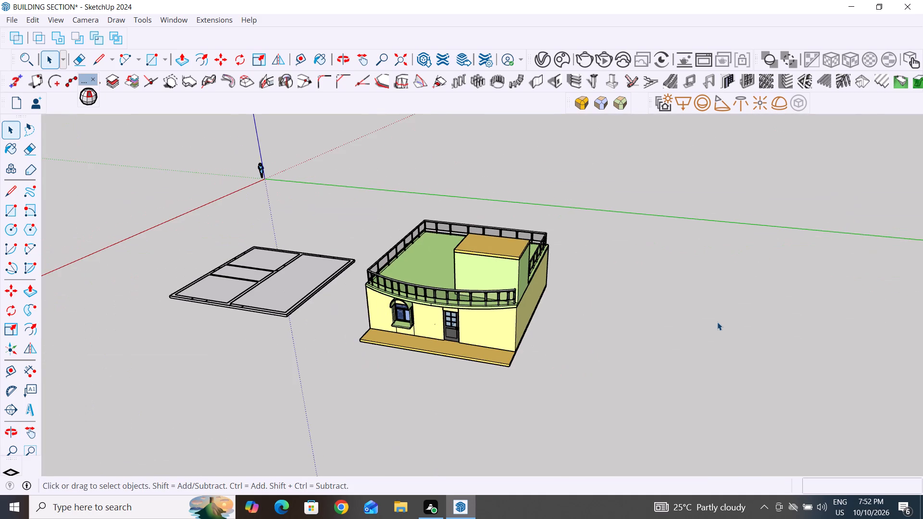
scroll(717, 322, "down", 3)
middle_click_drag(673, 329, 730, 353)
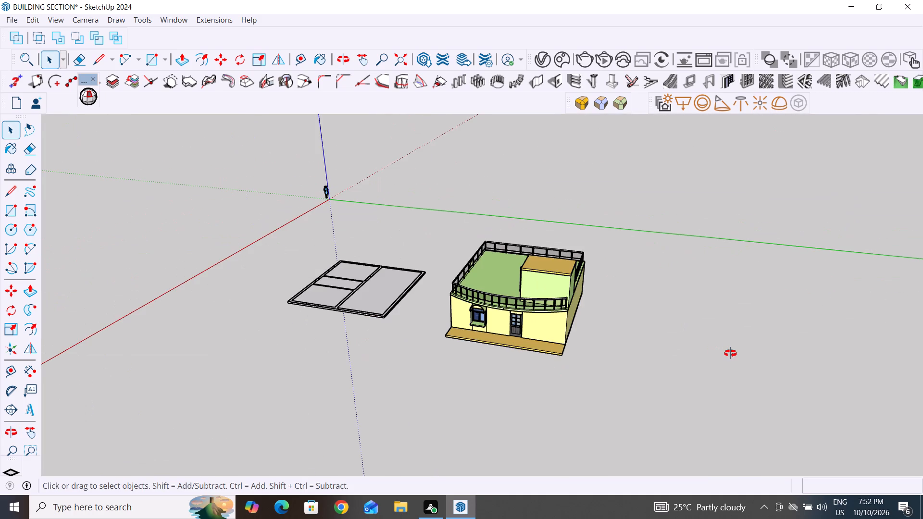
middle_click_drag(730, 353, 739, 353)
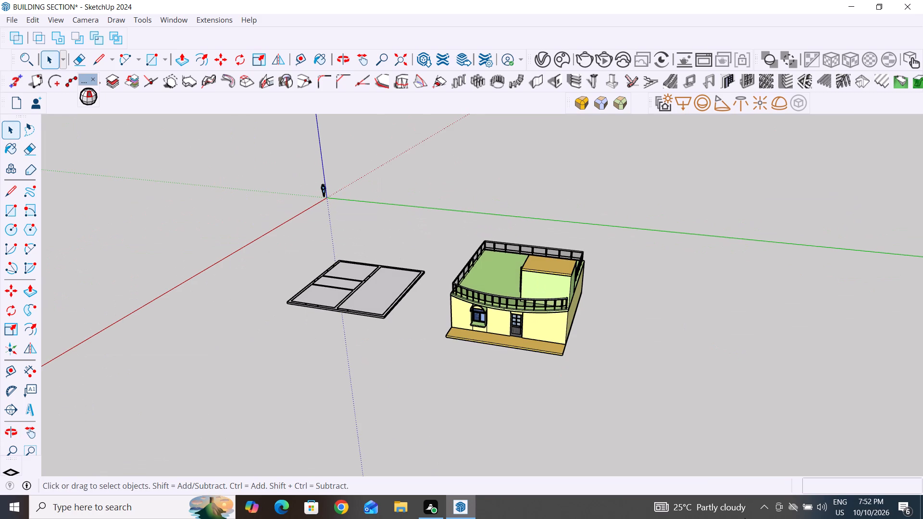
scroll(444, 267, "up", 3)
scroll(488, 333, "up", 1)
middle_click_drag(505, 357, 594, 332)
scroll(599, 372, "down", 4)
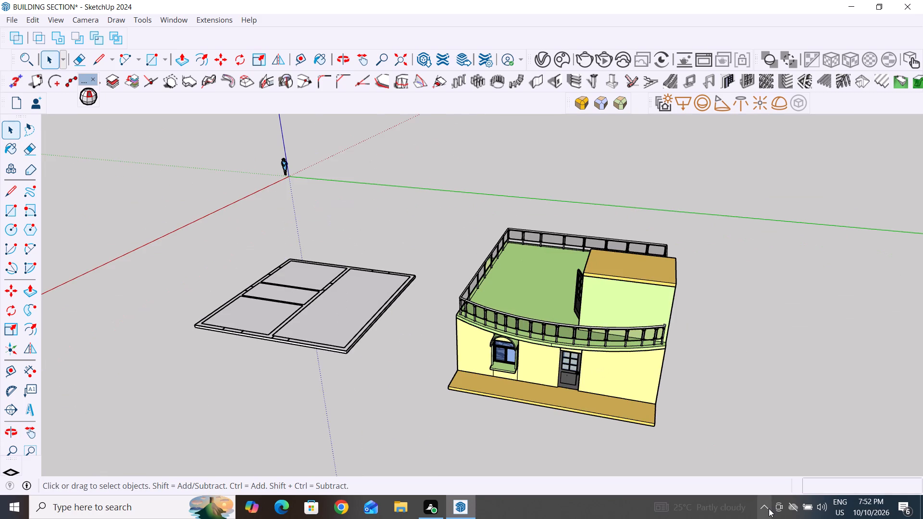
left_click(769, 508)
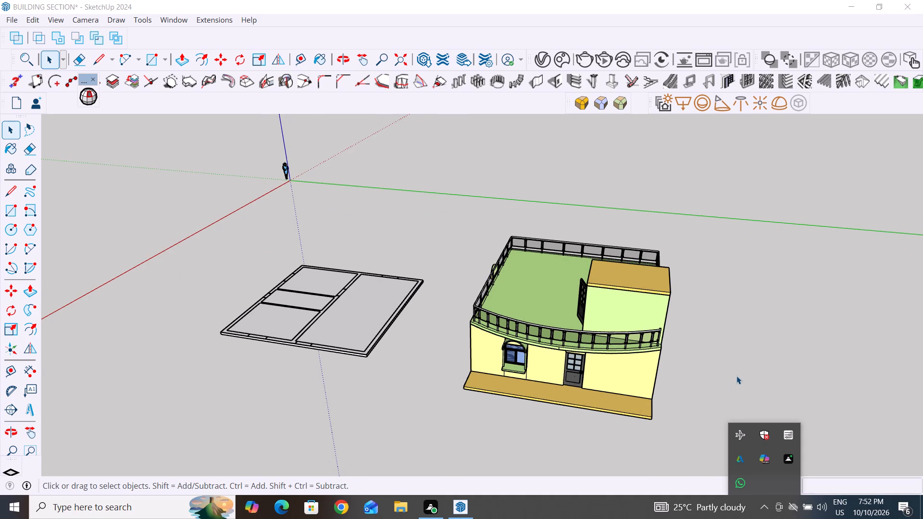
left_click(779, 291)
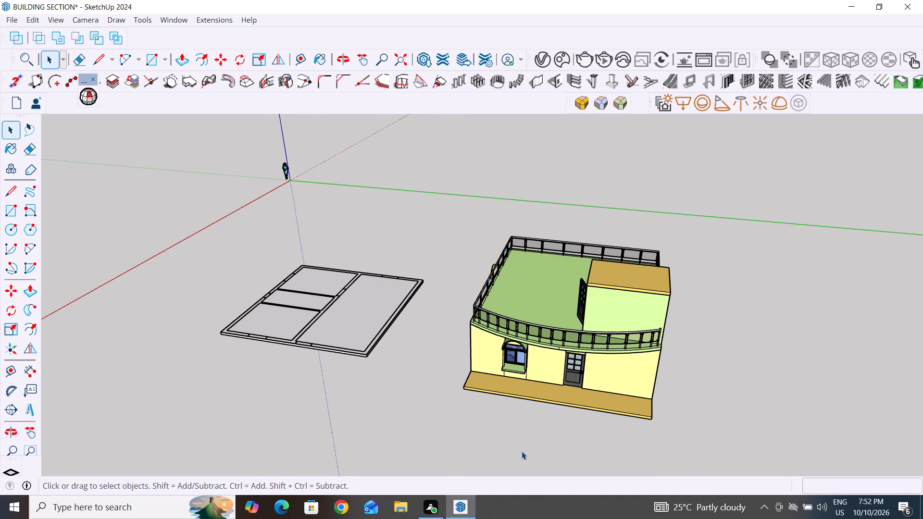
scroll(522, 451, "down", 3)
middle_click_drag(532, 452, 602, 383)
scroll(809, 349, "up", 3)
middle_click_drag(779, 357, 728, 394)
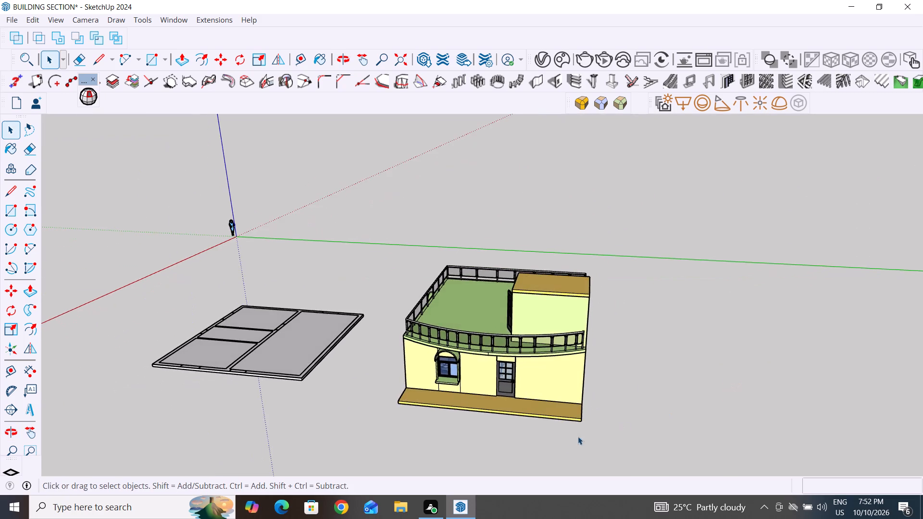
scroll(537, 447, "up", 3)
middle_click_drag(547, 428, 578, 367)
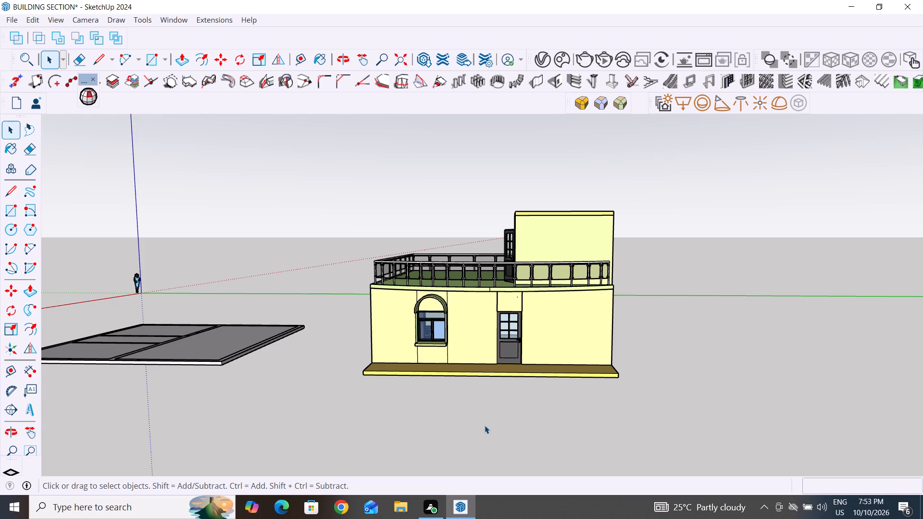
scroll(503, 354, "up", 2)
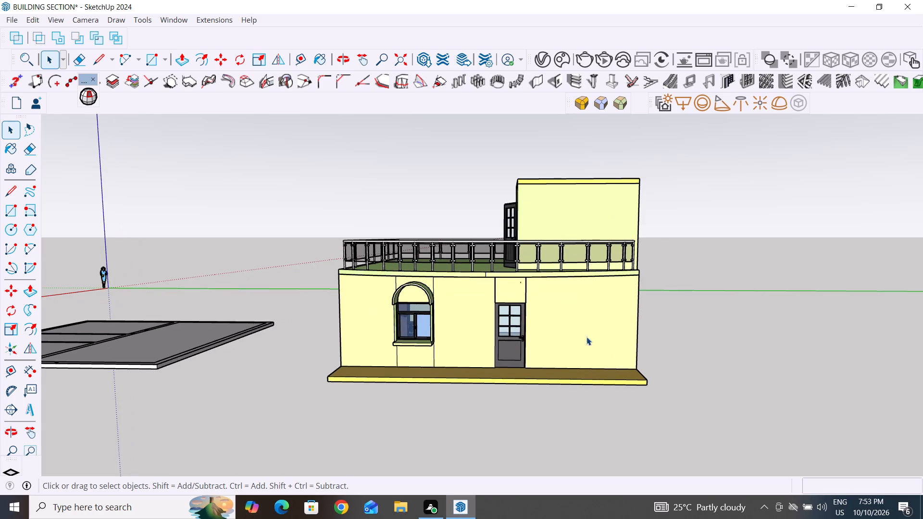
middle_click_drag(584, 337, 532, 317)
scroll(503, 300, "up", 3)
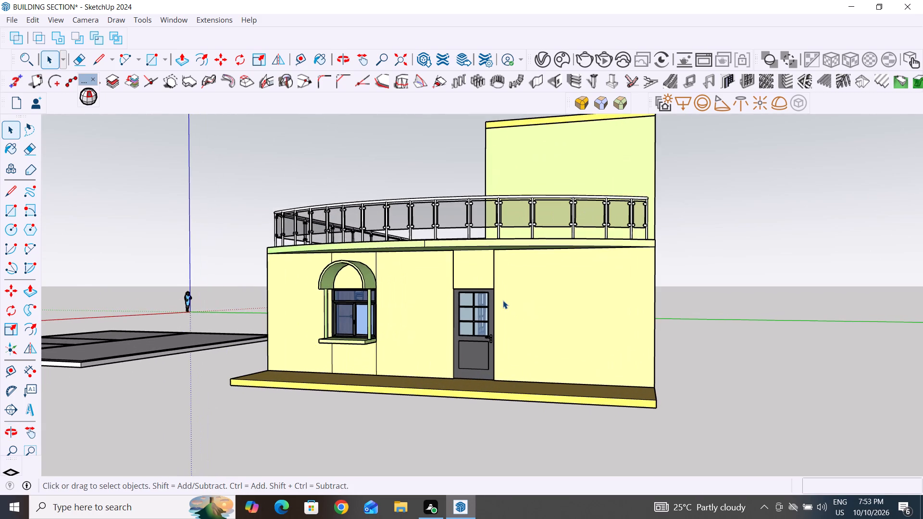
scroll(503, 300, "down", 2)
middle_click_drag(512, 172, 514, 203)
scroll(623, 263, "down", 3)
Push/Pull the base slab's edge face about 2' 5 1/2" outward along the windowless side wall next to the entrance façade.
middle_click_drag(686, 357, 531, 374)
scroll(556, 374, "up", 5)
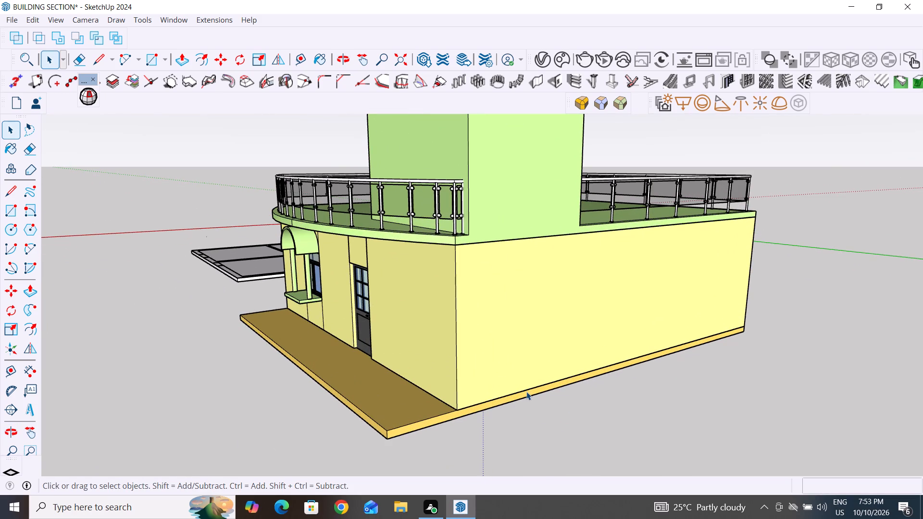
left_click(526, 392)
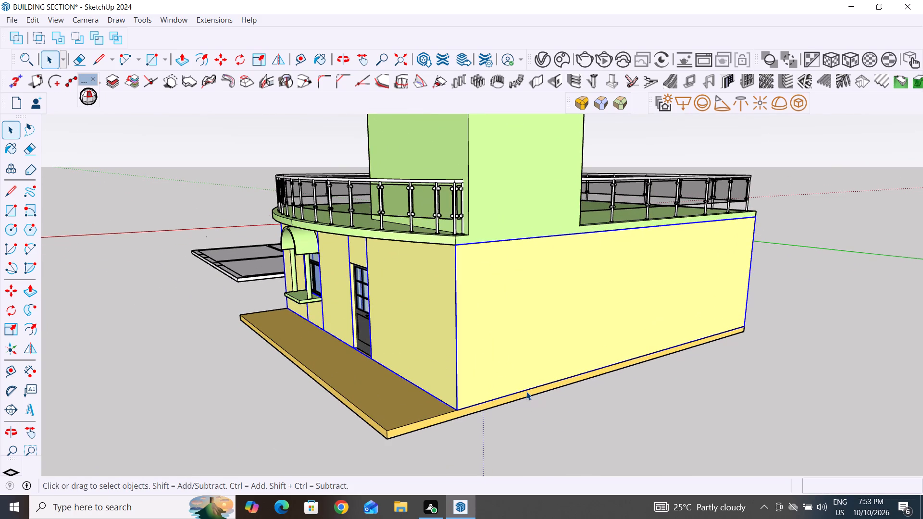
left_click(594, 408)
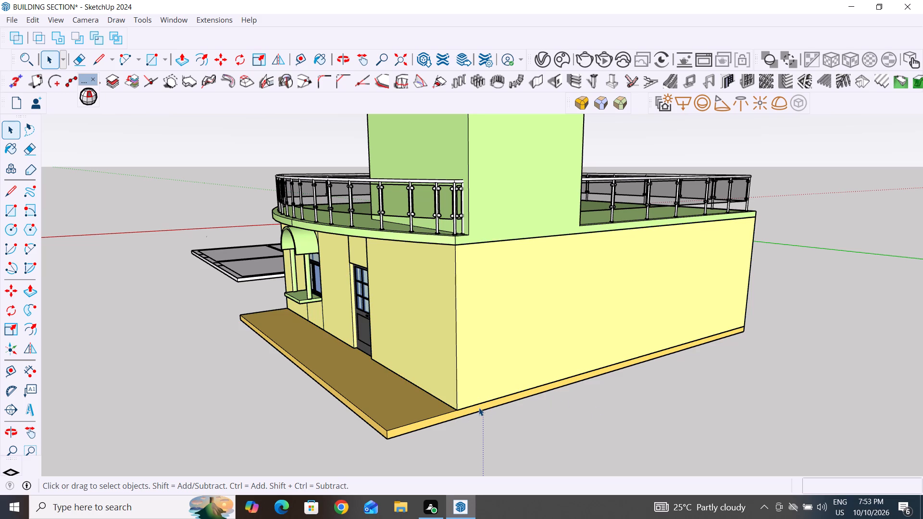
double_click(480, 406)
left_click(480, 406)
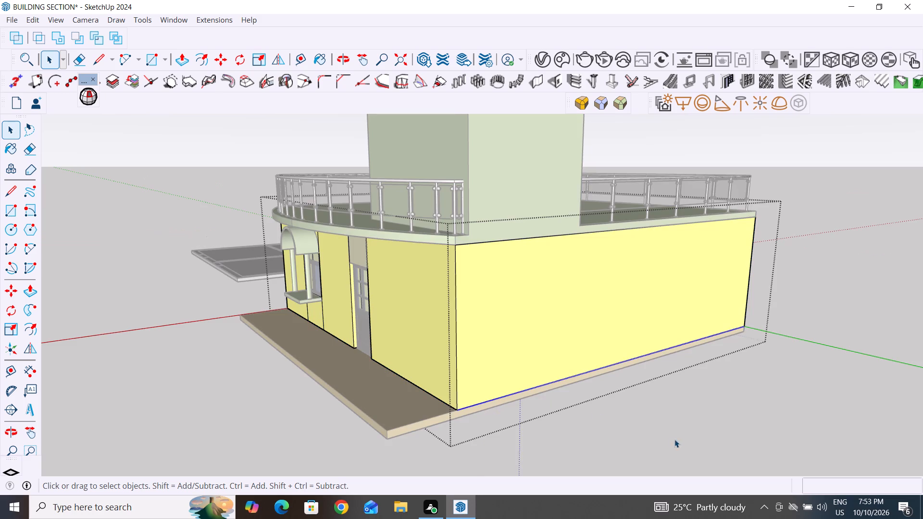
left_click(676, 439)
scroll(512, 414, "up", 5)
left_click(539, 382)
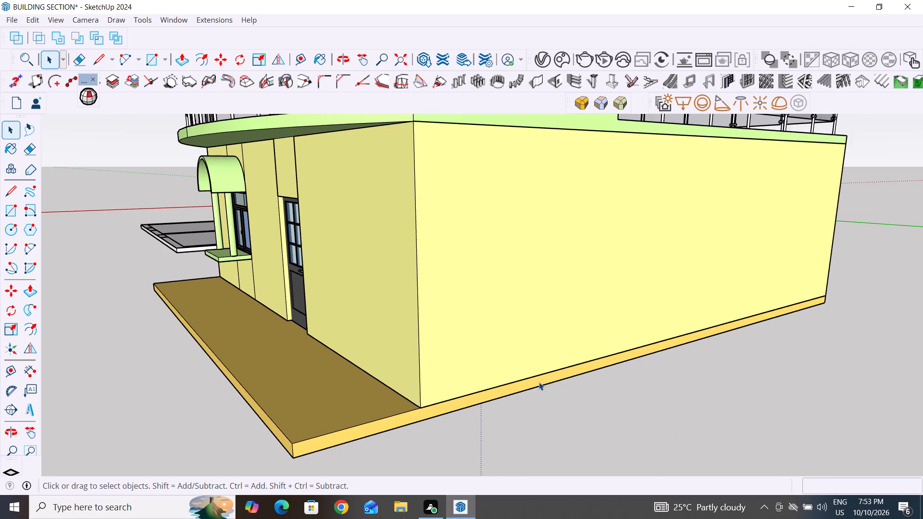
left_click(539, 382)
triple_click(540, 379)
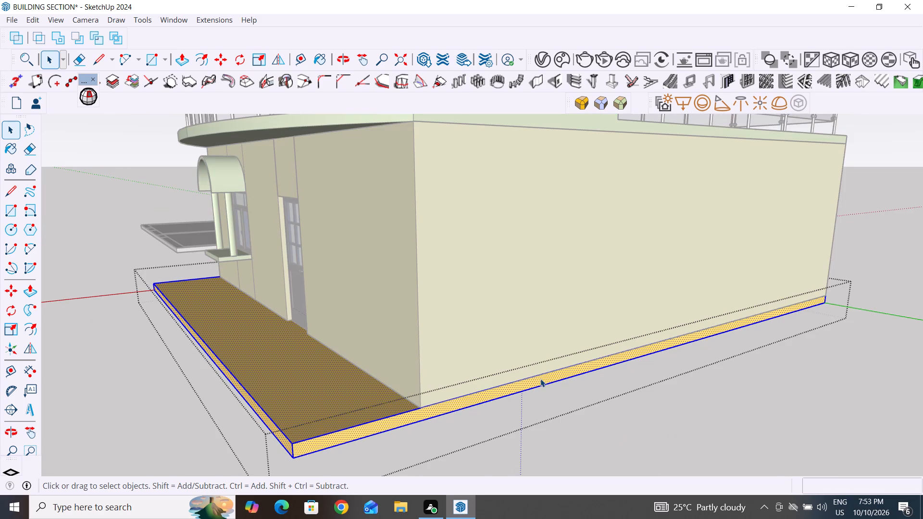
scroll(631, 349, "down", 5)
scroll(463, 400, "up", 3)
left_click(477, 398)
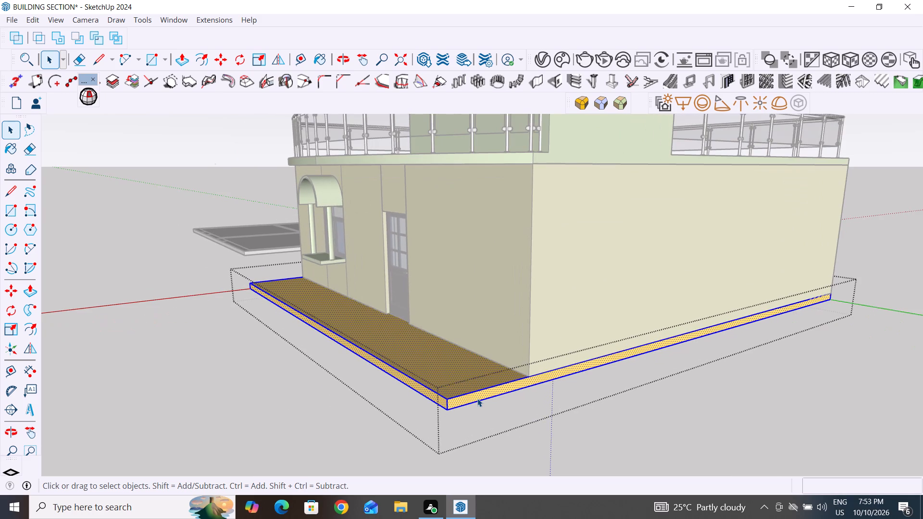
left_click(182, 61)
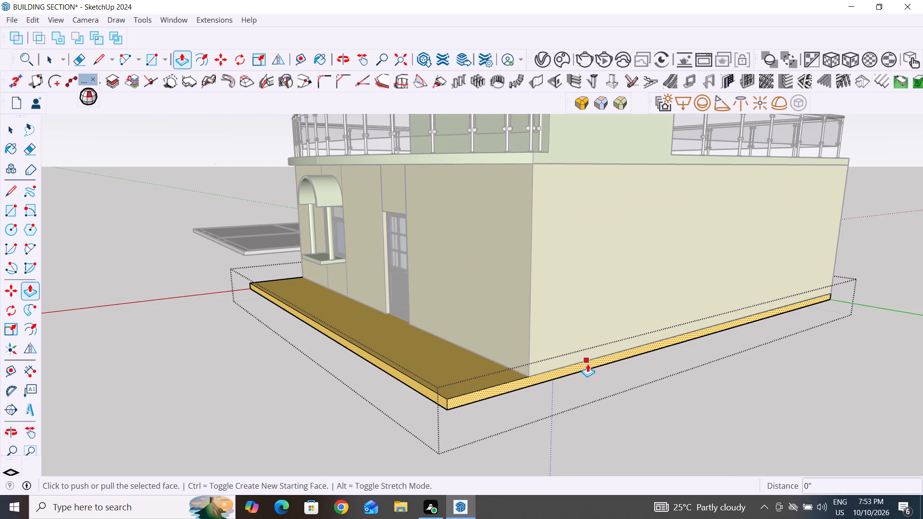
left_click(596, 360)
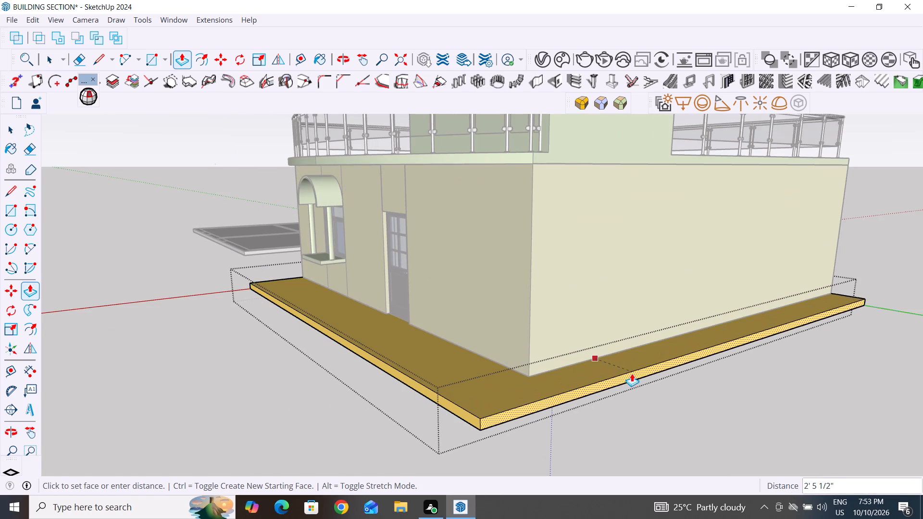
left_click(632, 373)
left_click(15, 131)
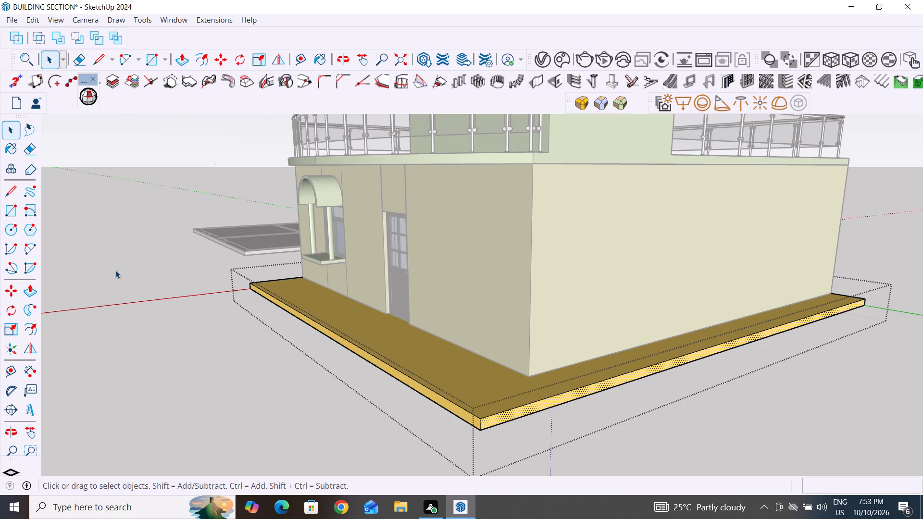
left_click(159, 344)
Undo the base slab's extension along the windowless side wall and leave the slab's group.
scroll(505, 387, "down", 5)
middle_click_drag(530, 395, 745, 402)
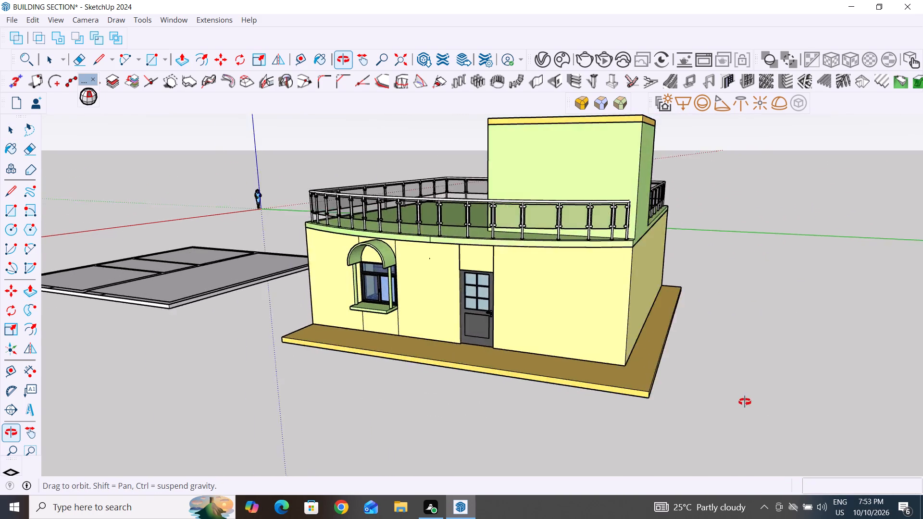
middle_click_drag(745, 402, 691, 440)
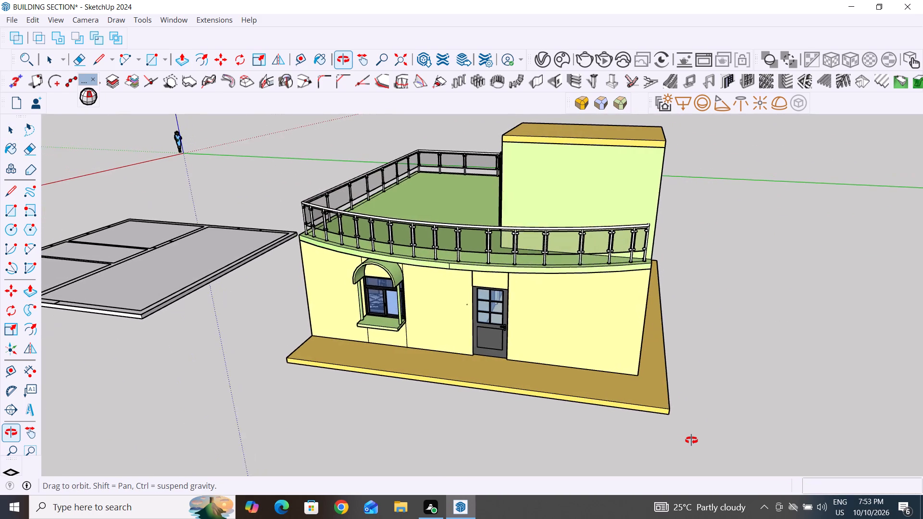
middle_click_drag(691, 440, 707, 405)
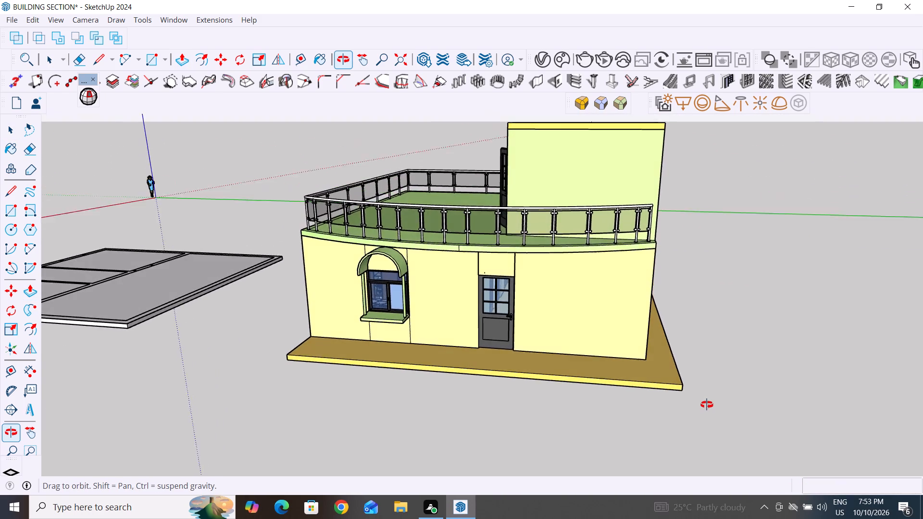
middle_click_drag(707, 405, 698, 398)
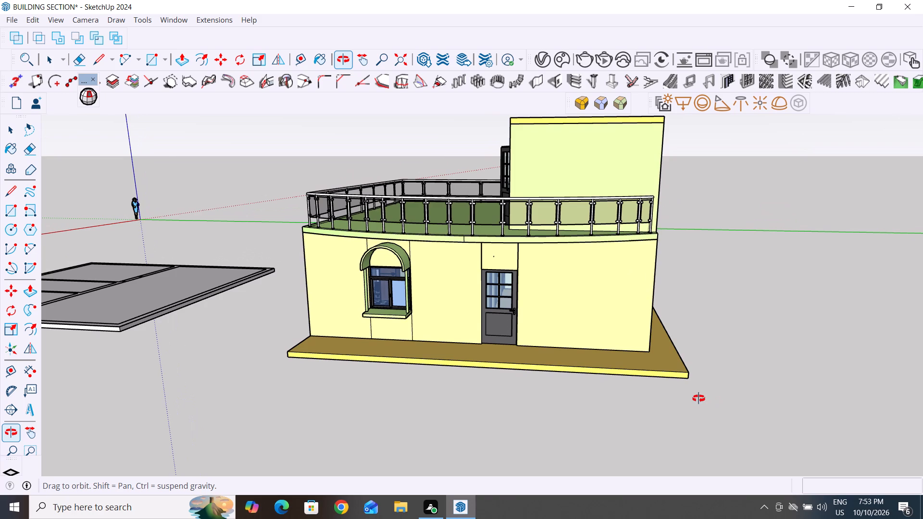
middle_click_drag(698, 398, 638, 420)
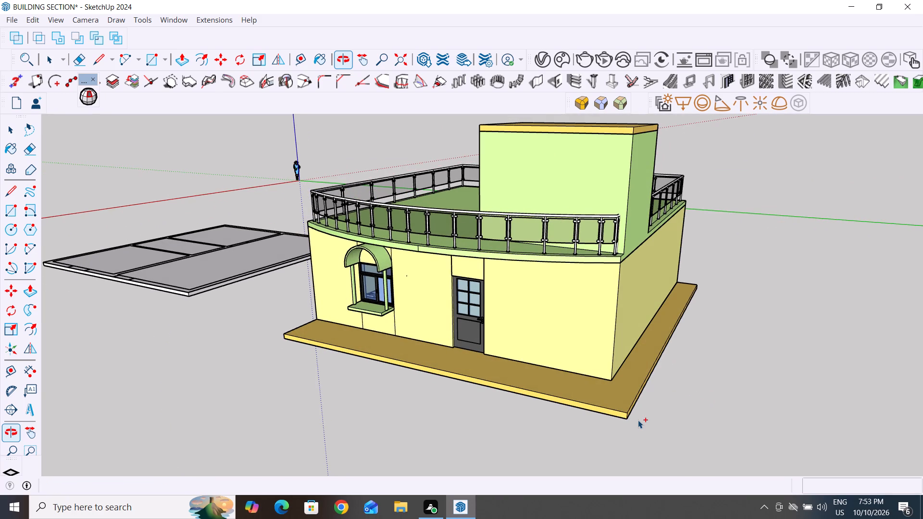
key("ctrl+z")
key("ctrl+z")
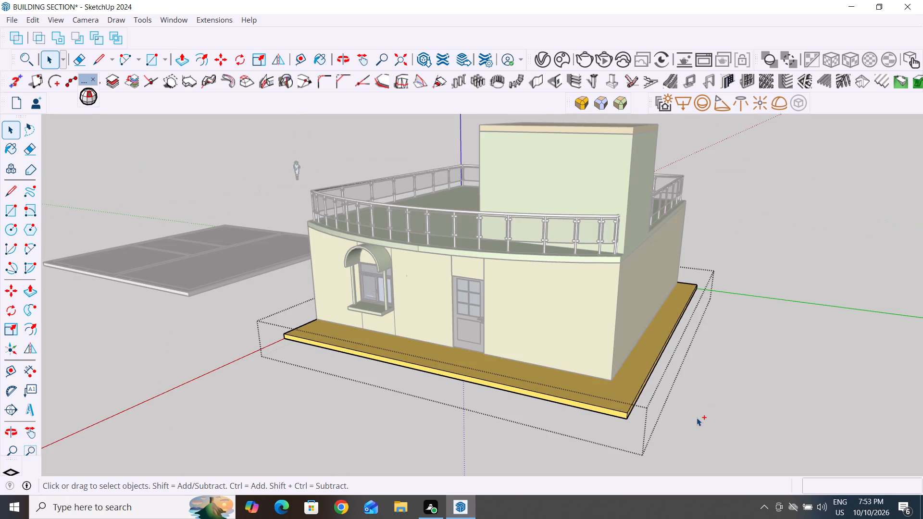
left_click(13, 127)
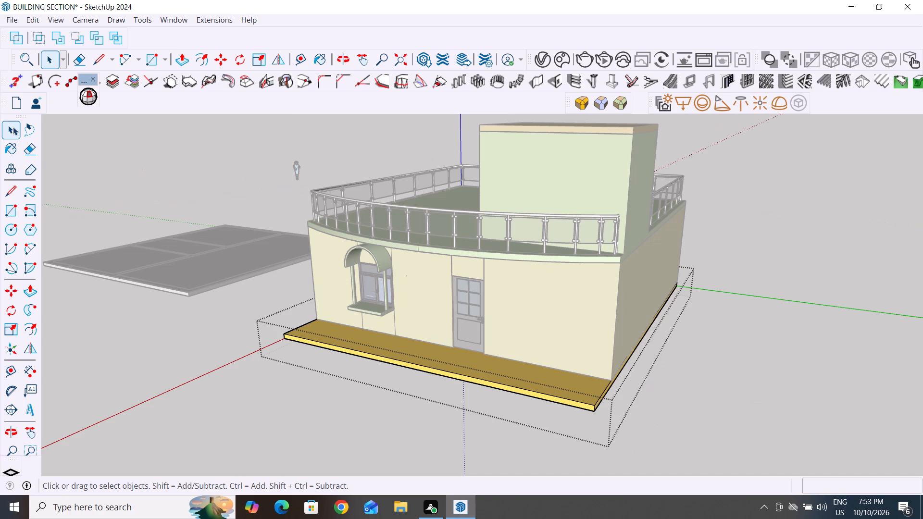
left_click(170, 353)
Examine the whole building from all sides, including the front platform, railings and rooftop stair enclosure.
scroll(508, 440, "down", 4)
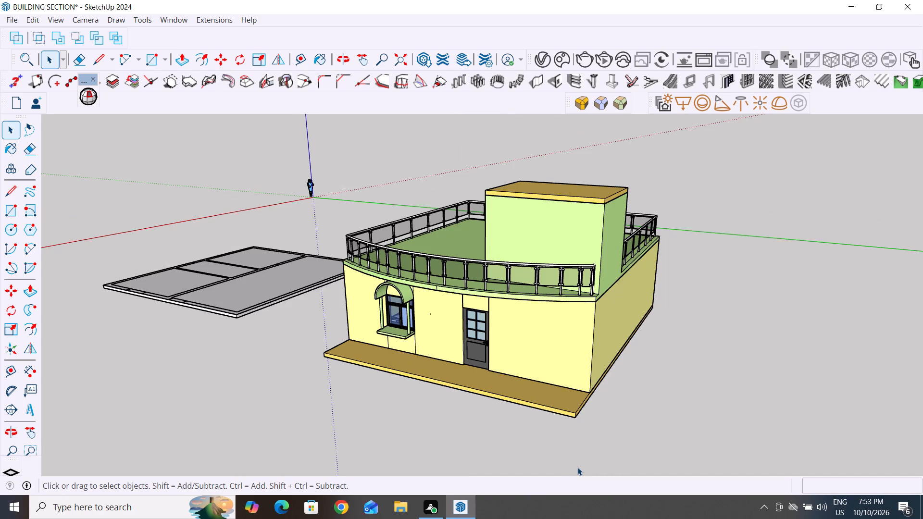
middle_click_drag(620, 368, 510, 341)
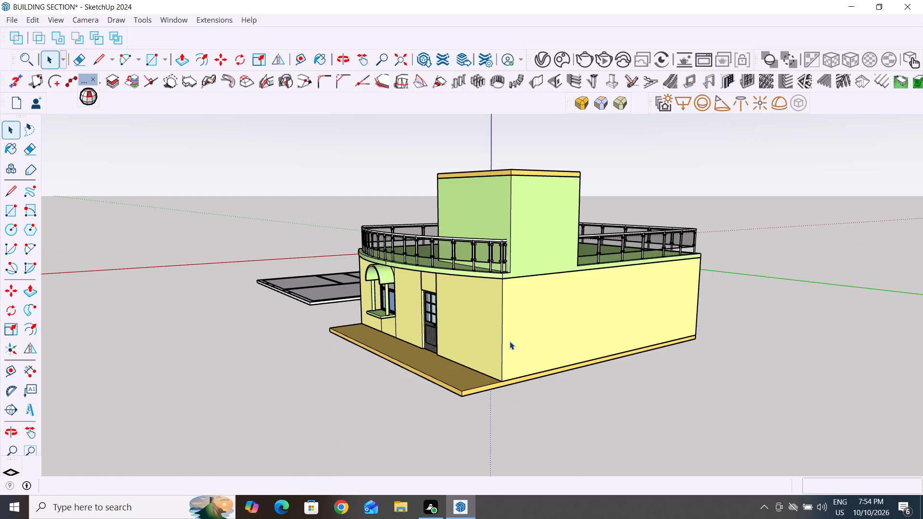
middle_click_drag(719, 309, 307, 400)
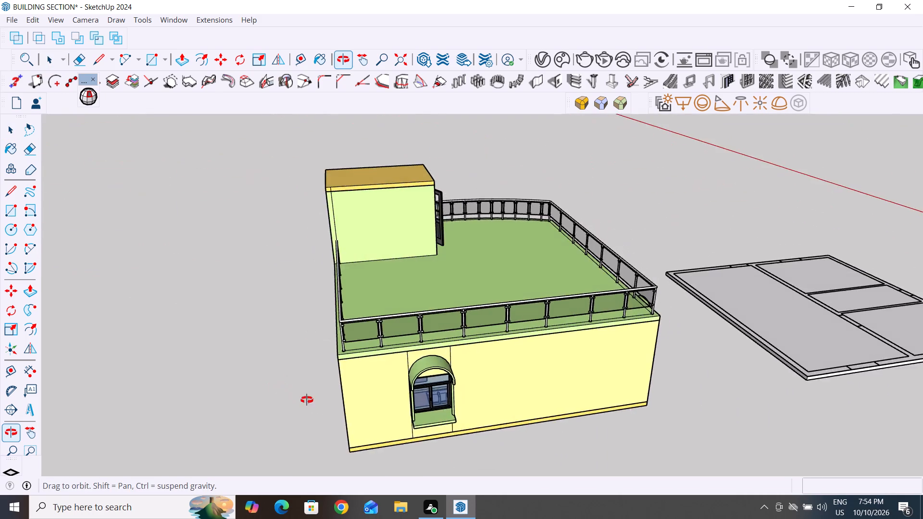
middle_click_drag(307, 400, 803, 349)
middle_click_drag(392, 341, 567, 377)
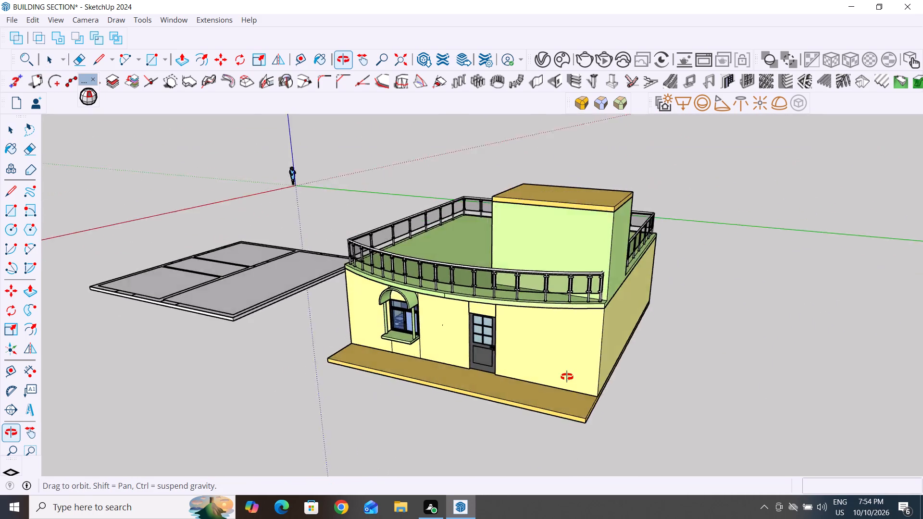
middle_click_drag(567, 377, 748, 355)
scroll(663, 397, "down", 2)
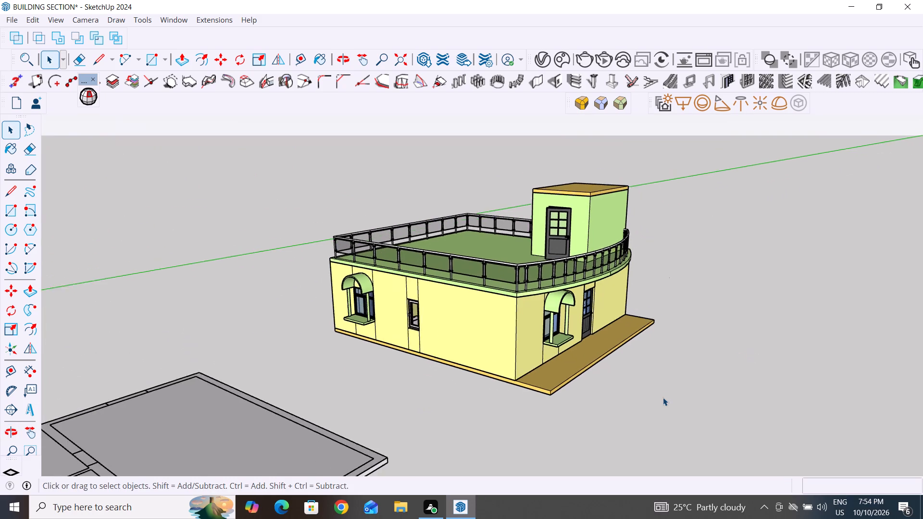
Examine the building's window side, entrance façade, front platform and rooftop stair enclosure from several heights and angles.
scroll(663, 397, "down", 2)
middle_click_drag(680, 391, 611, 427)
scroll(666, 265, "up", 3)
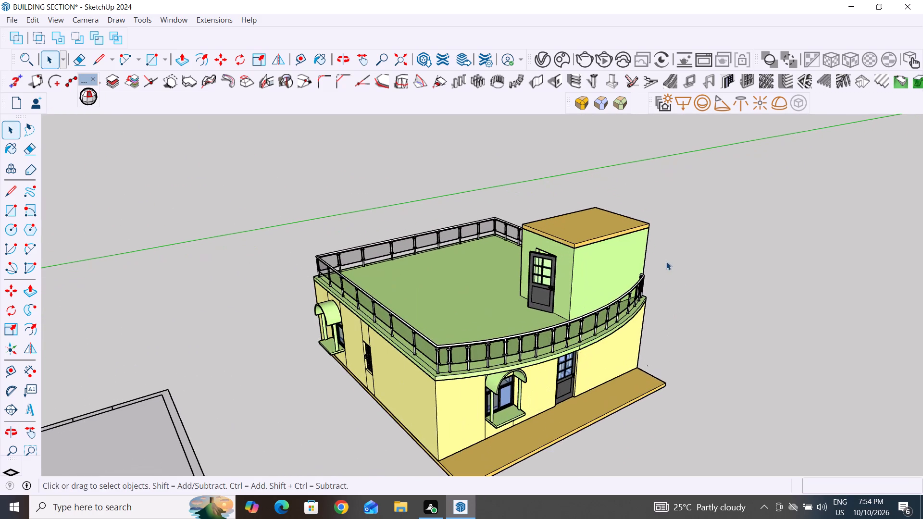
middle_click_drag(685, 273, 644, 205)
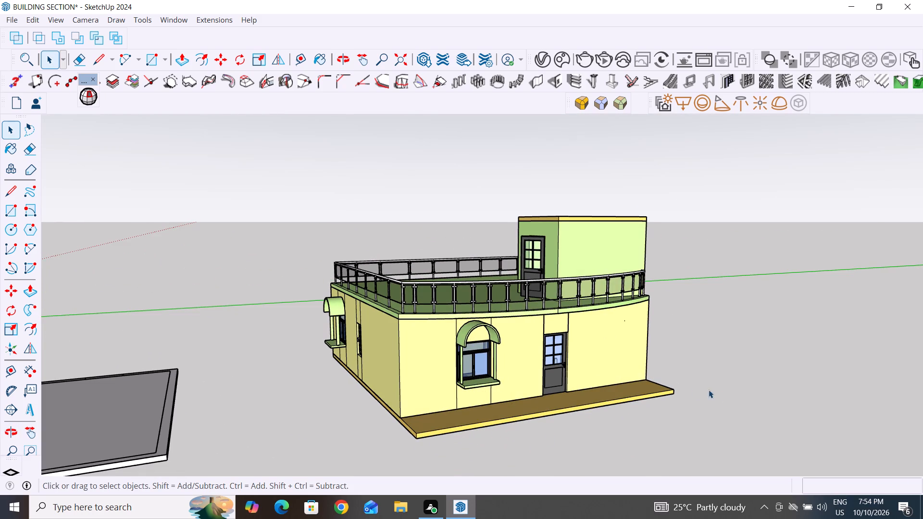
scroll(742, 399, "up", 1)
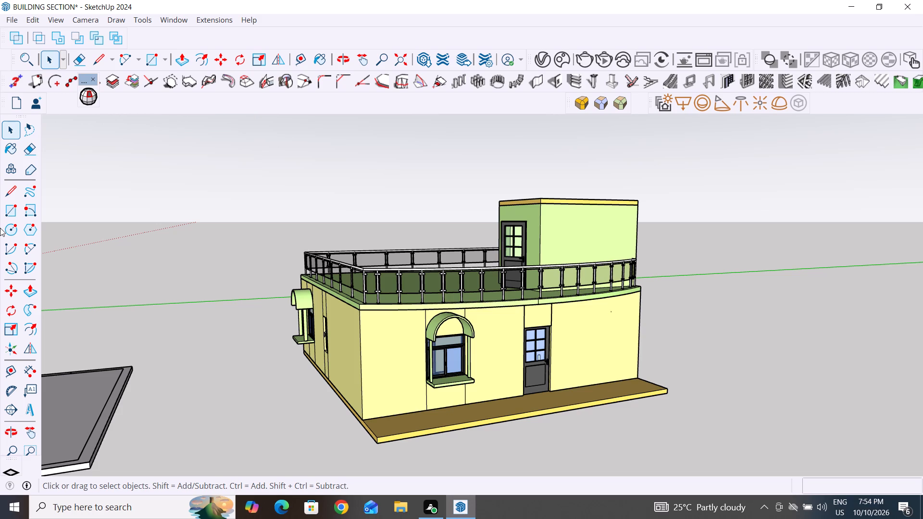
scroll(225, 402, "down", 2)
middle_click_drag(451, 413, 453, 420)
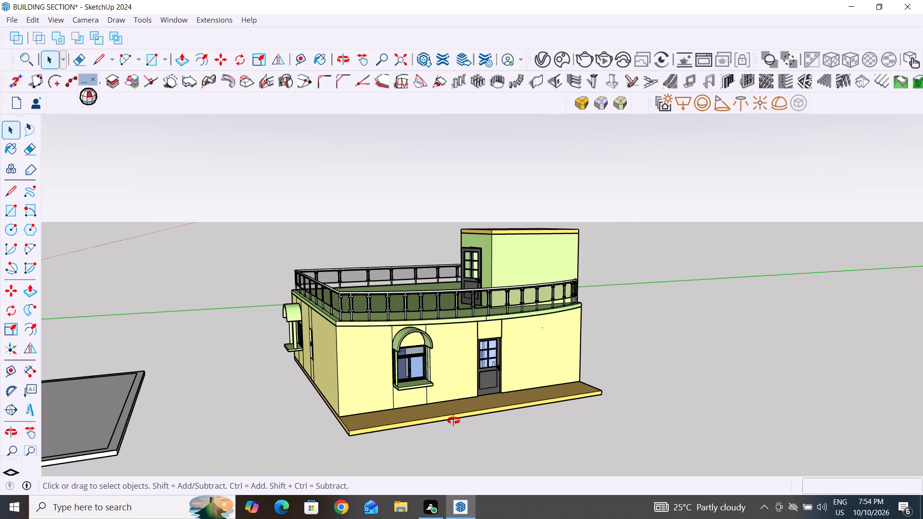
middle_click_drag(453, 420, 464, 444)
scroll(669, 295, "down", 3)
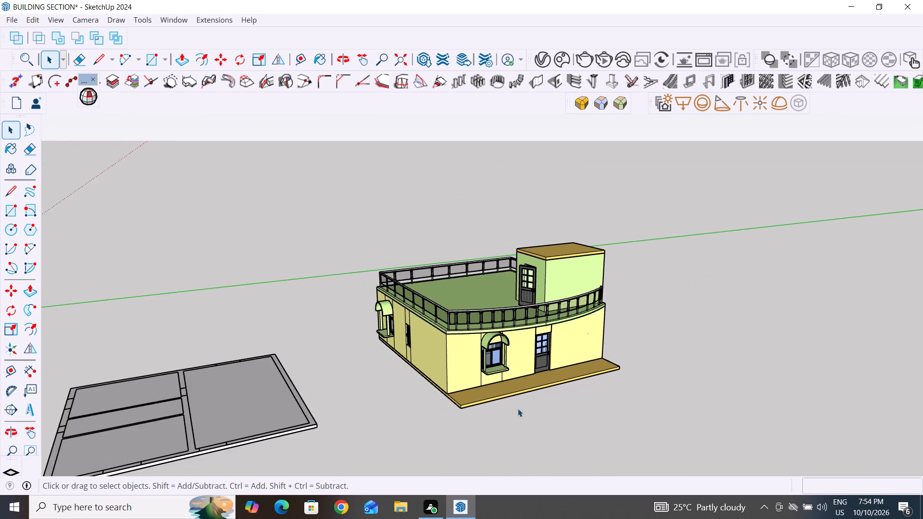
scroll(425, 430, "up", 3)
scroll(517, 174, "up", 2)
middle_click_drag(534, 206, 530, 198)
scroll(524, 188, "down", 2)
scroll(585, 415, "up", 1)
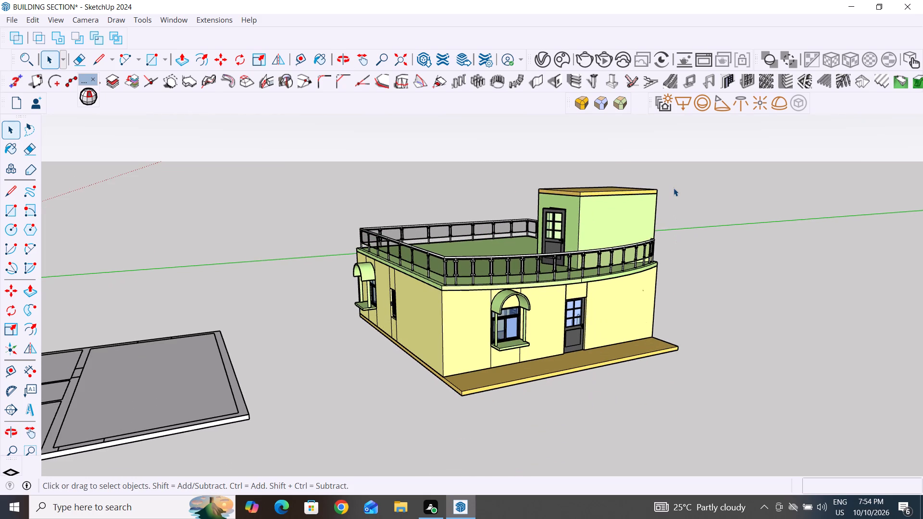
scroll(674, 185, "up", 1)
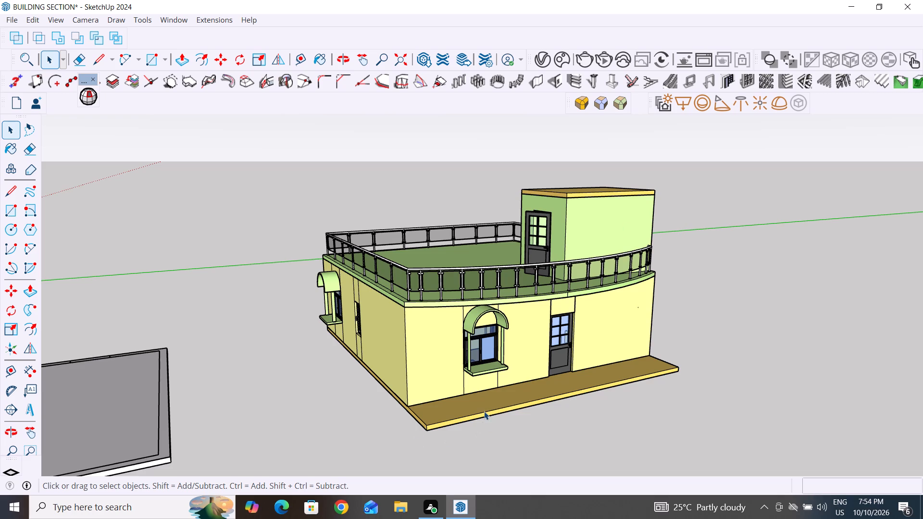
scroll(674, 254, "up", 3)
middle_click_drag(686, 254, 649, 248)
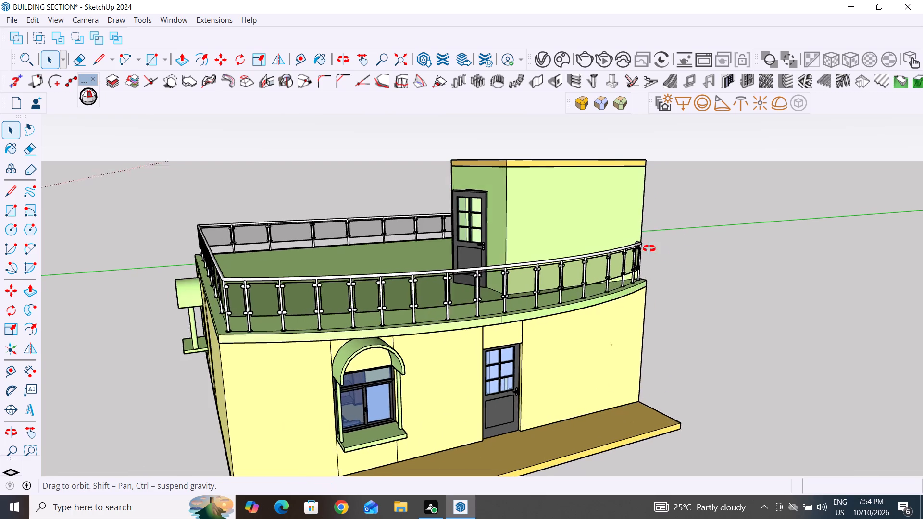
middle_click_drag(649, 248, 458, 225)
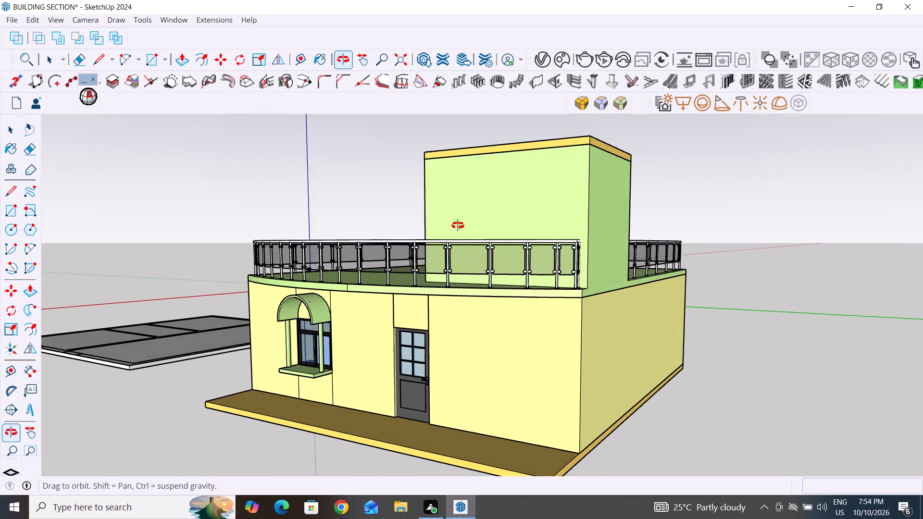
middle_click_drag(458, 225, 748, 272)
scroll(749, 271, "down", 4)
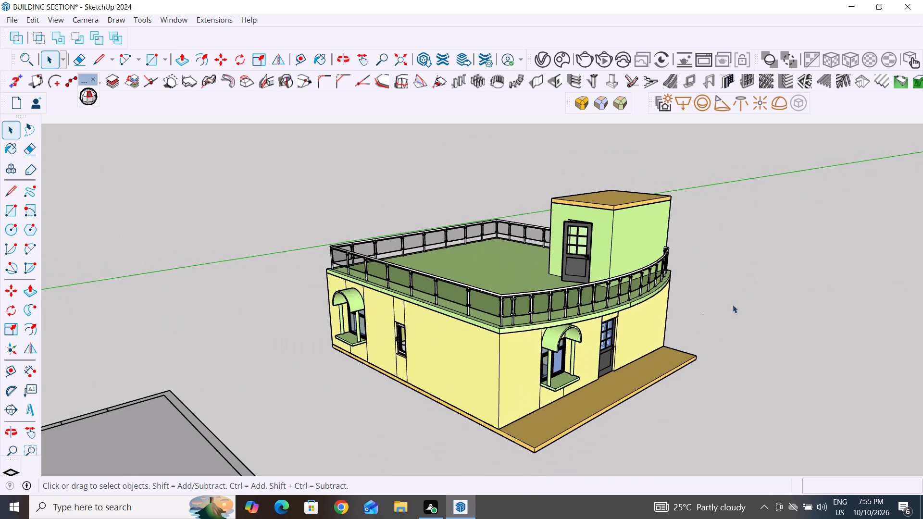
scroll(638, 436, "up", 1)
scroll(584, 424, "down", 1)
middle_click_drag(634, 427, 620, 414)
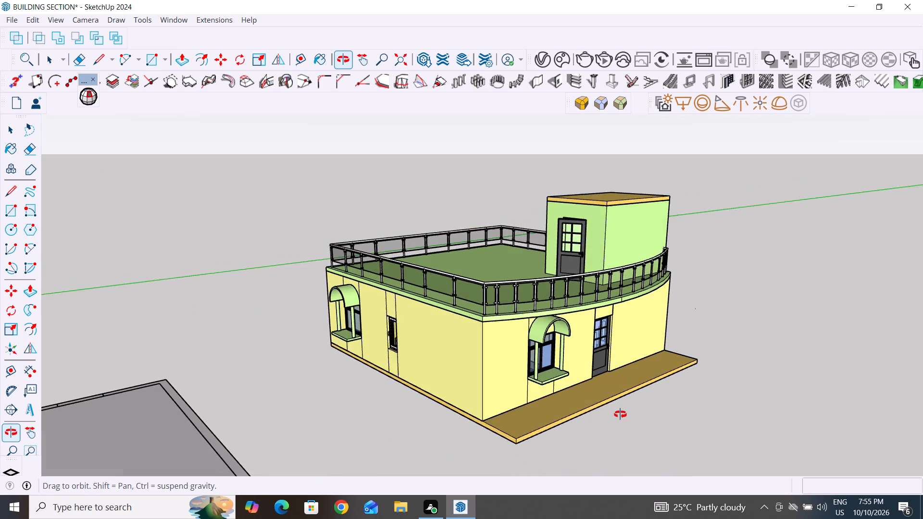
middle_click_drag(620, 414, 617, 403)
Hide the entire flat floor-plan slab lying beside the building.
scroll(655, 362, "down", 6)
middle_click_drag(740, 372, 611, 393)
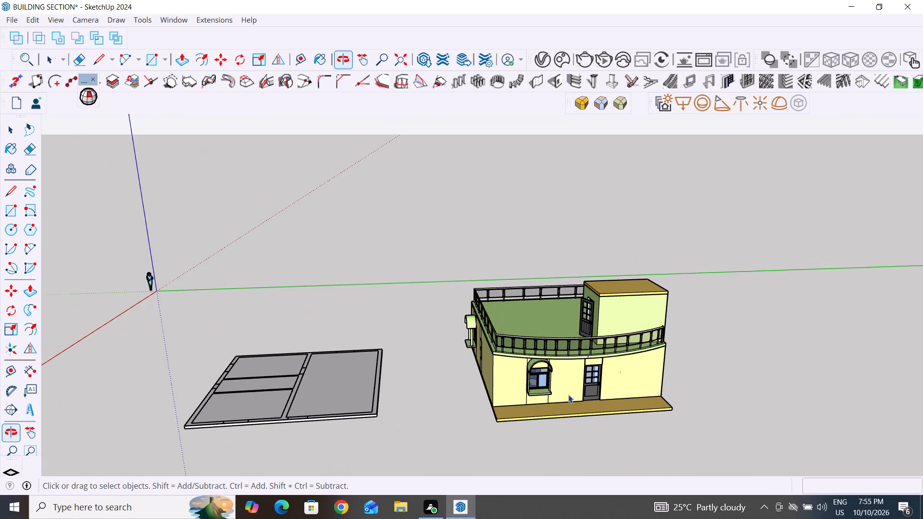
left_click_drag(408, 325, 156, 448)
right_click(229, 421)
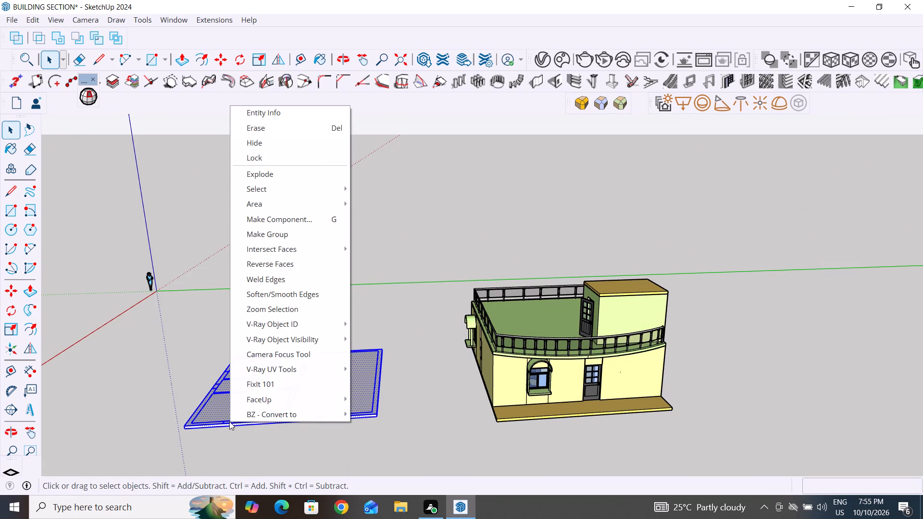
left_click(276, 147)
left_click(319, 308)
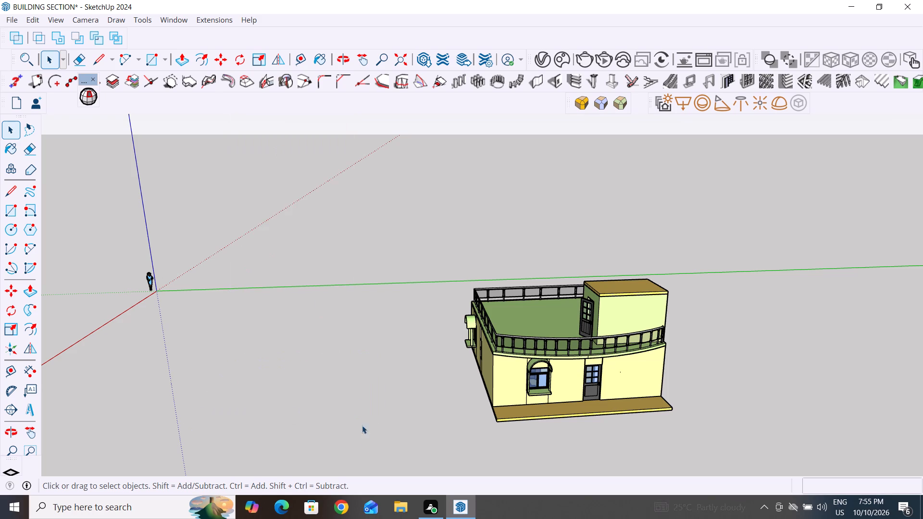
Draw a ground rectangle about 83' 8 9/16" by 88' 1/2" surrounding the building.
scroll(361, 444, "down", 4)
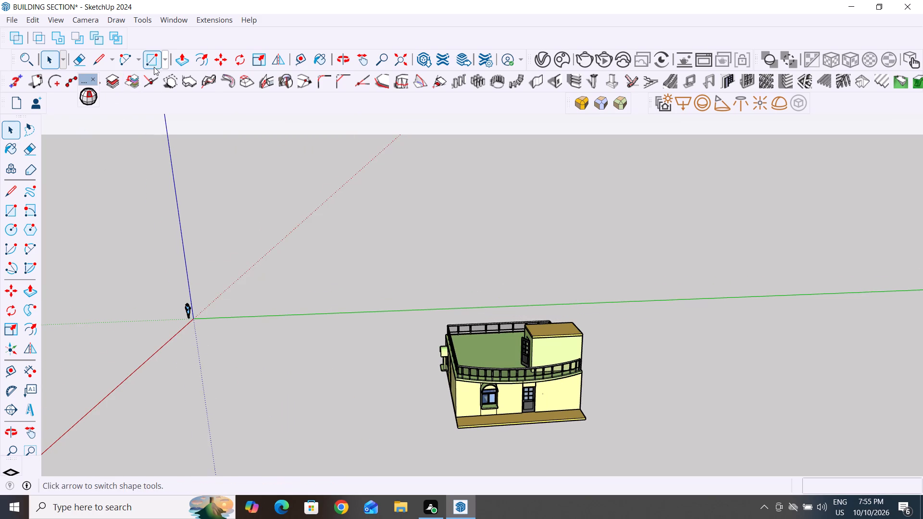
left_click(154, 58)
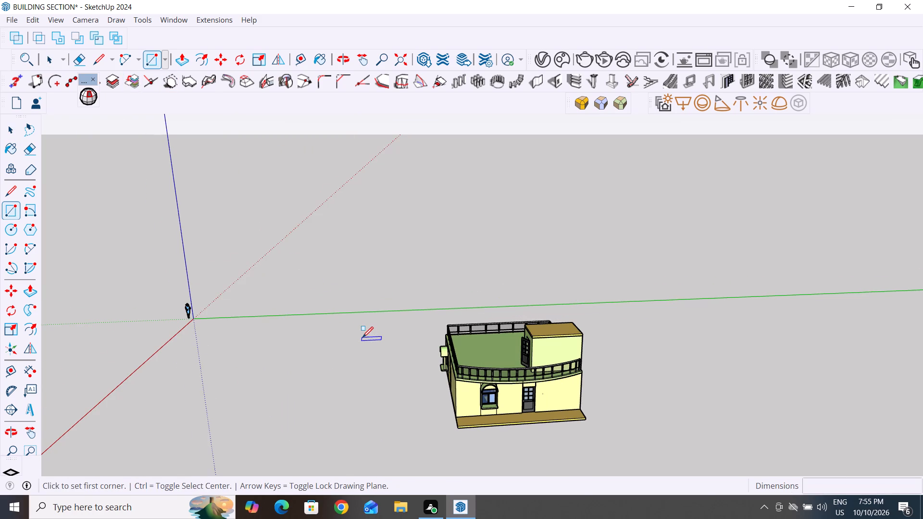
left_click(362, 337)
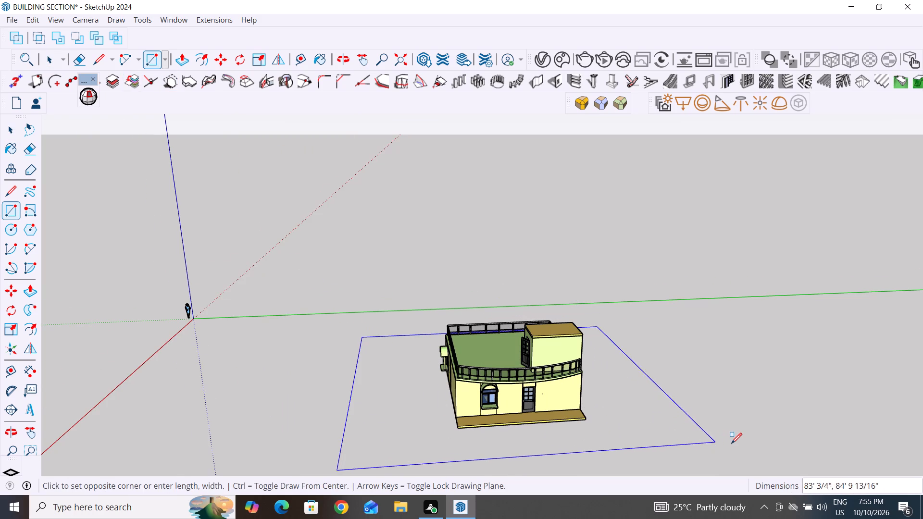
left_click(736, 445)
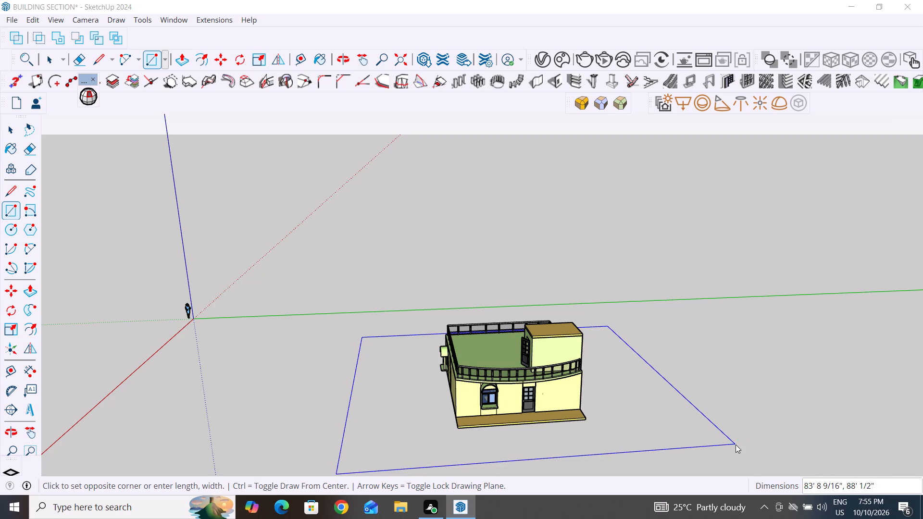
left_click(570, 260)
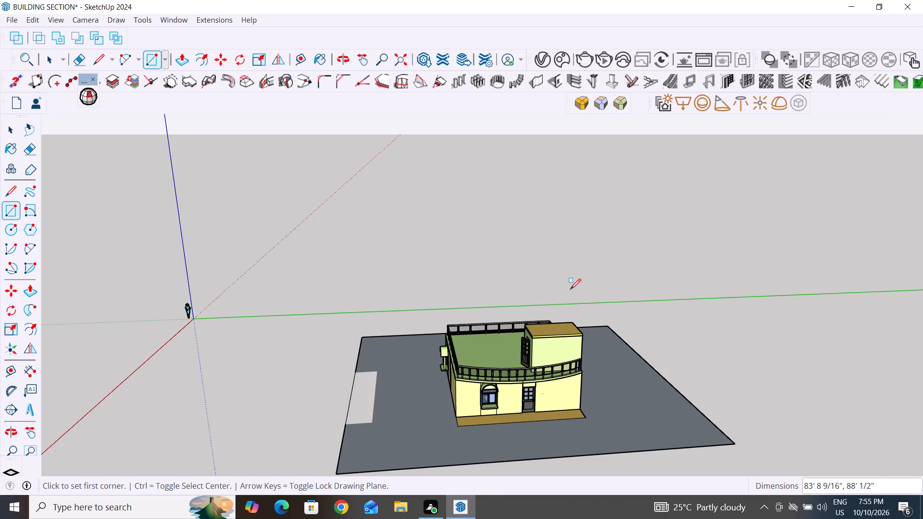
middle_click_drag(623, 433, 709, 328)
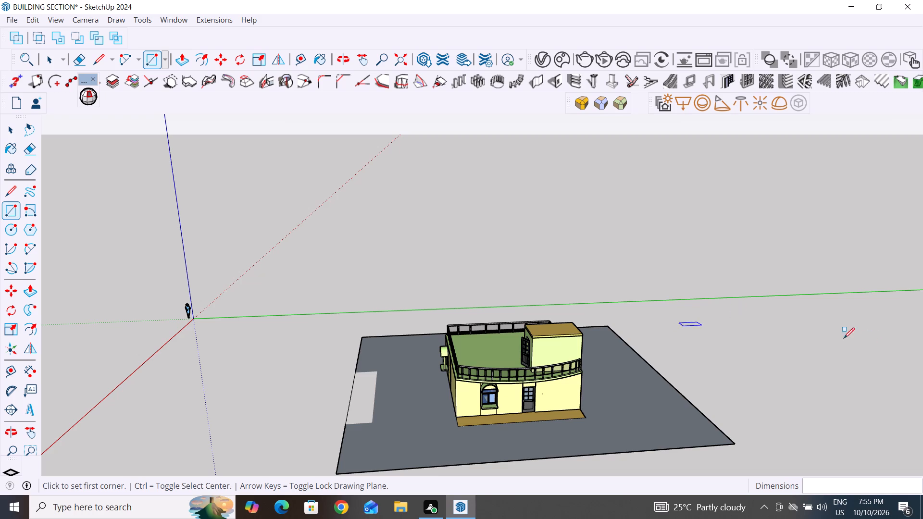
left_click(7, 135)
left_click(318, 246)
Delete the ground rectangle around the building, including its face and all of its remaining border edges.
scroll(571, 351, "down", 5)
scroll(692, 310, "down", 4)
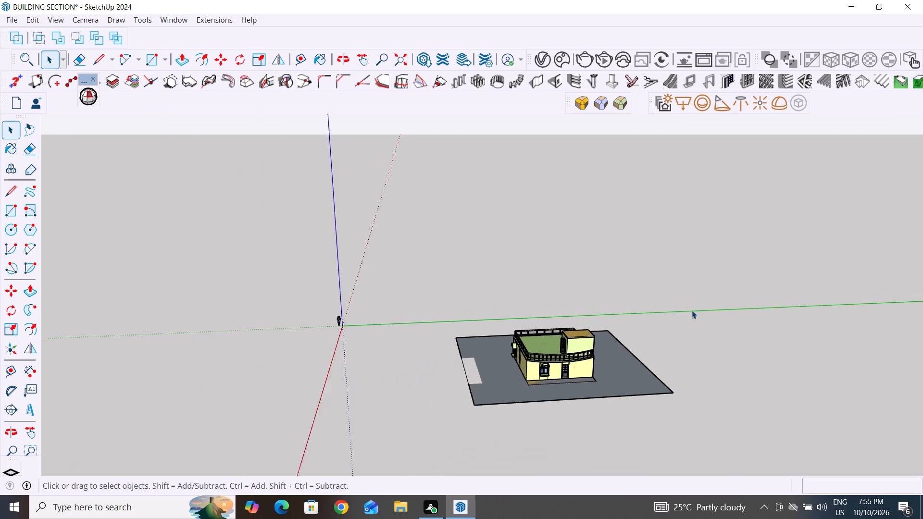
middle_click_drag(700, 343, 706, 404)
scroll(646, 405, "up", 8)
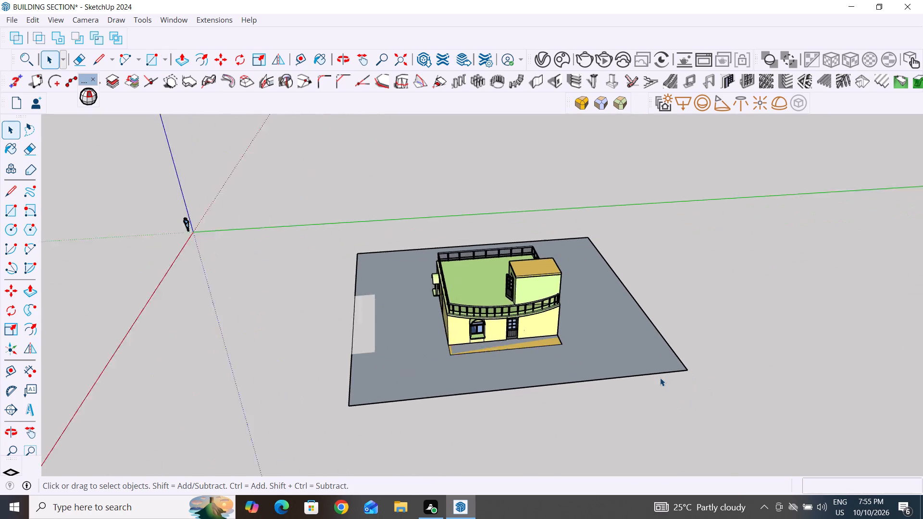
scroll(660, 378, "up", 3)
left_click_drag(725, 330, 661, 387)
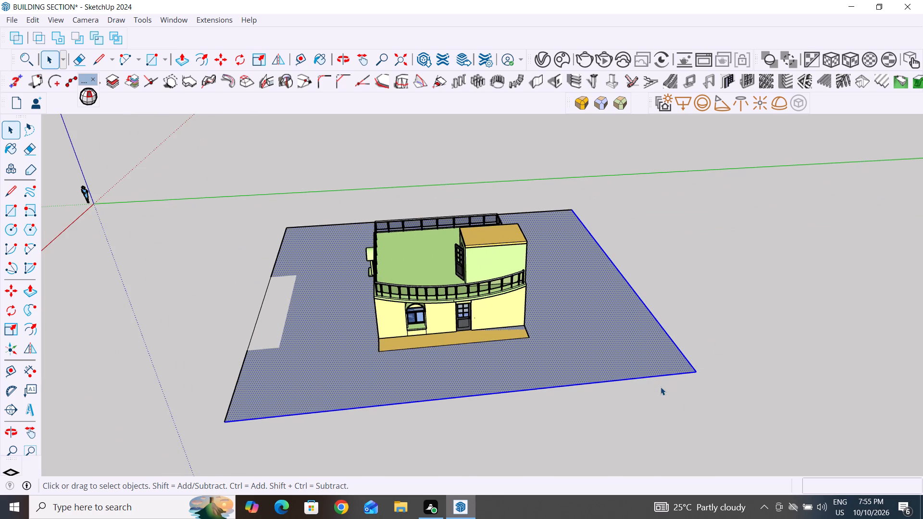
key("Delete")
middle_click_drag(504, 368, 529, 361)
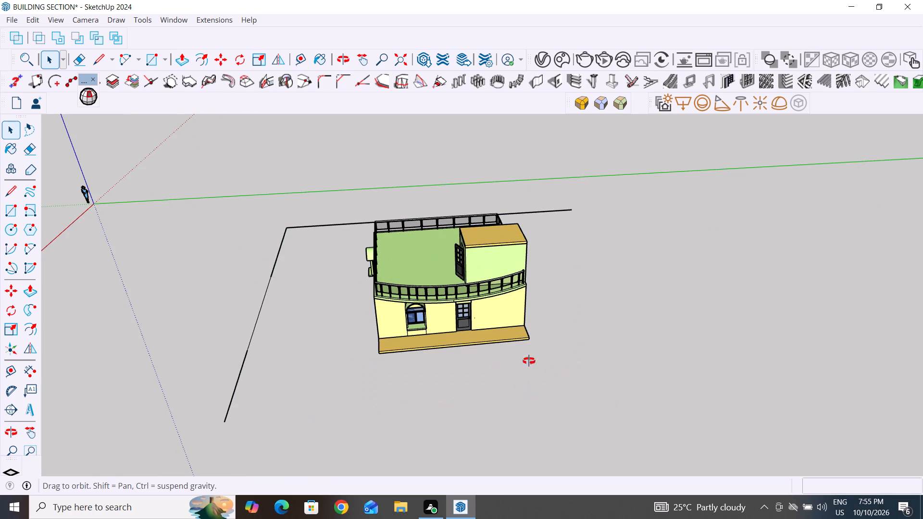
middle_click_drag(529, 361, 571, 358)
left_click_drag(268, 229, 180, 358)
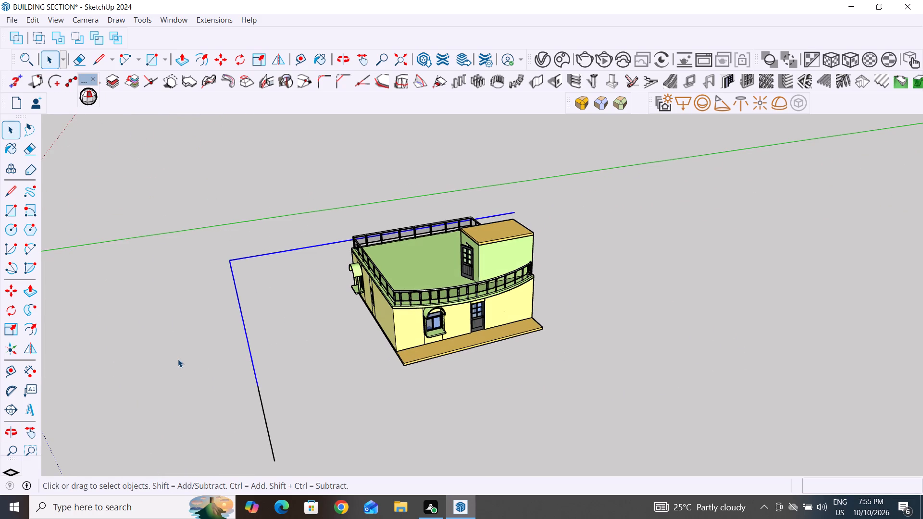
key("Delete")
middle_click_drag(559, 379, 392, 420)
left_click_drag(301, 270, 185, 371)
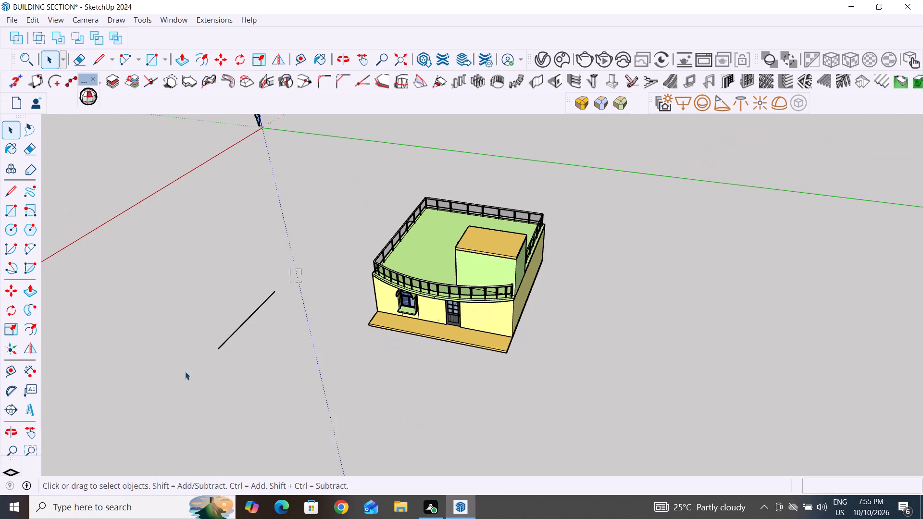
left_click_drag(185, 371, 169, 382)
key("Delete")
Examine the building from the window side, entrance façade and windowless side, including the terrace railing and stair enclosure.
middle_click_drag(491, 414, 777, 354)
scroll(432, 256, "up", 5)
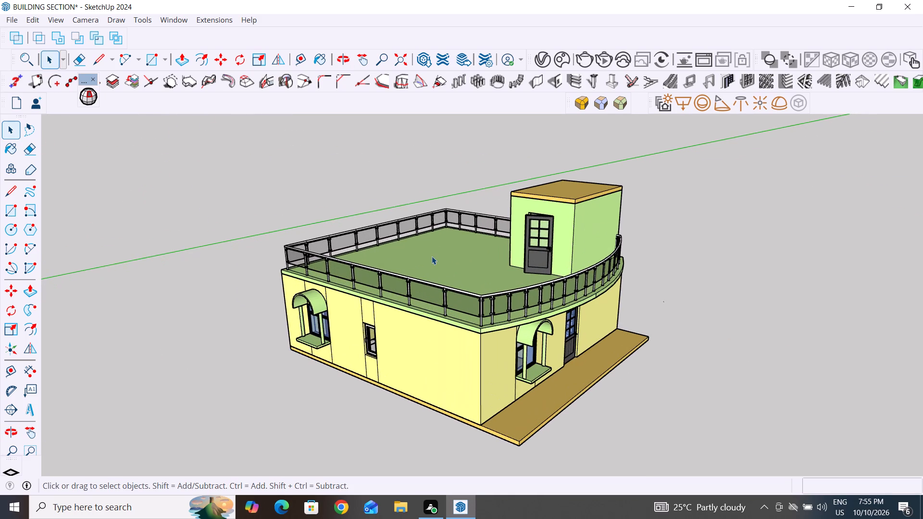
middle_click_drag(442, 272, 420, 262)
left_click(818, 361)
scroll(614, 388, "up", 2)
middle_click_drag(692, 371, 487, 383)
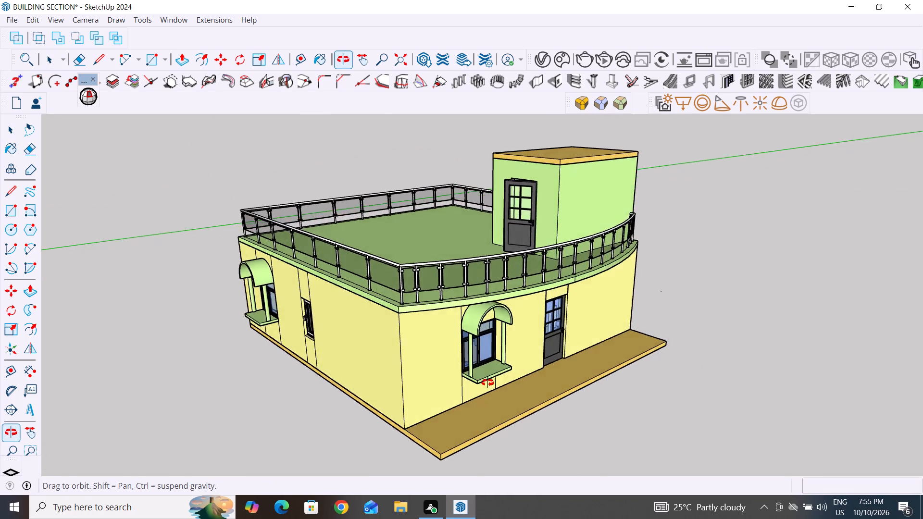
middle_click_drag(487, 383, 220, 377)
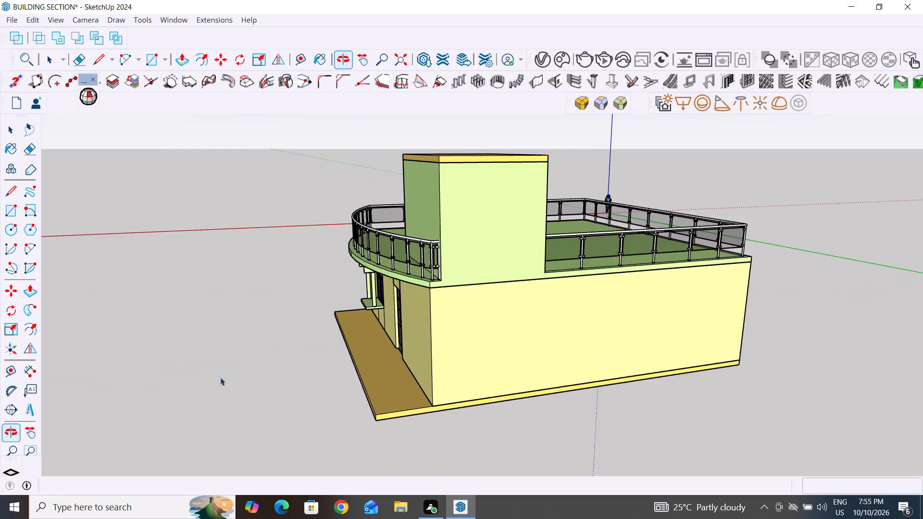
scroll(586, 370, "down", 8)
middle_click_drag(475, 405, 776, 393)
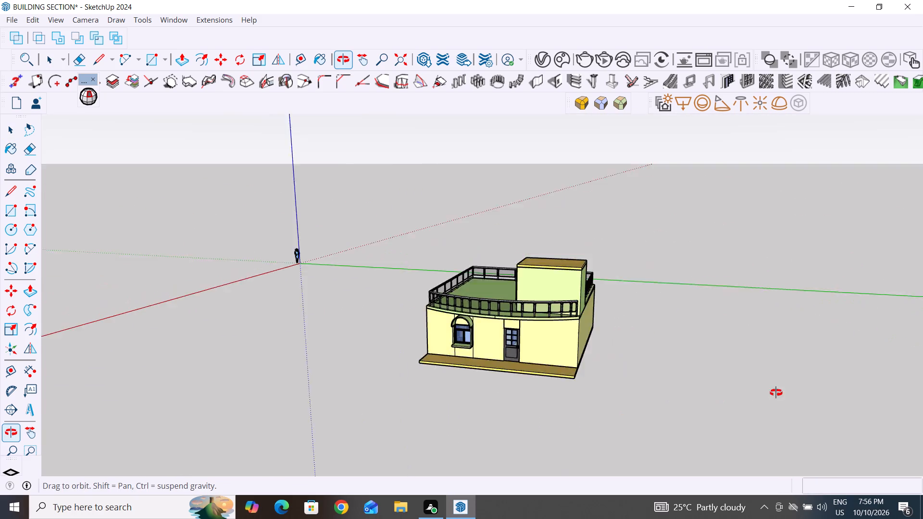
middle_click_drag(776, 393, 790, 390)
scroll(451, 341, "up", 3)
middle_click_drag(449, 348, 579, 347)
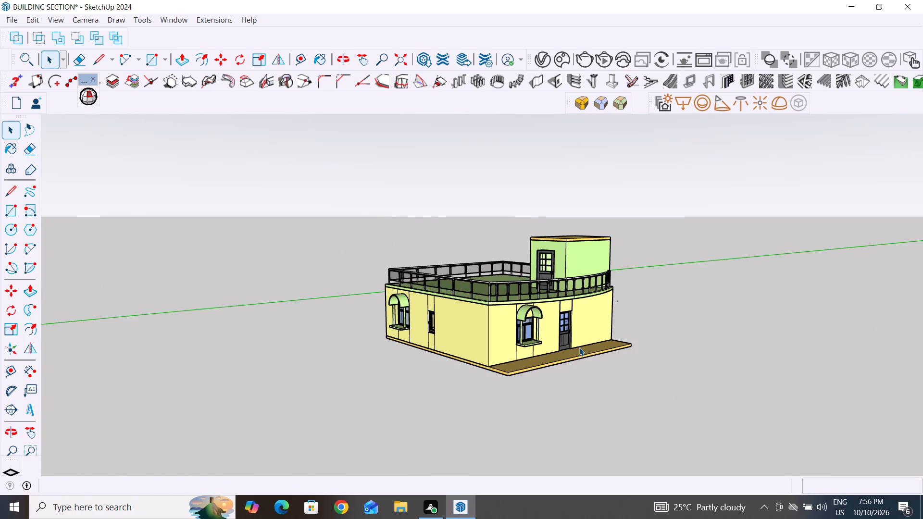
scroll(416, 423, "up", 1)
left_click(567, 393)
scroll(599, 178, "up", 3)
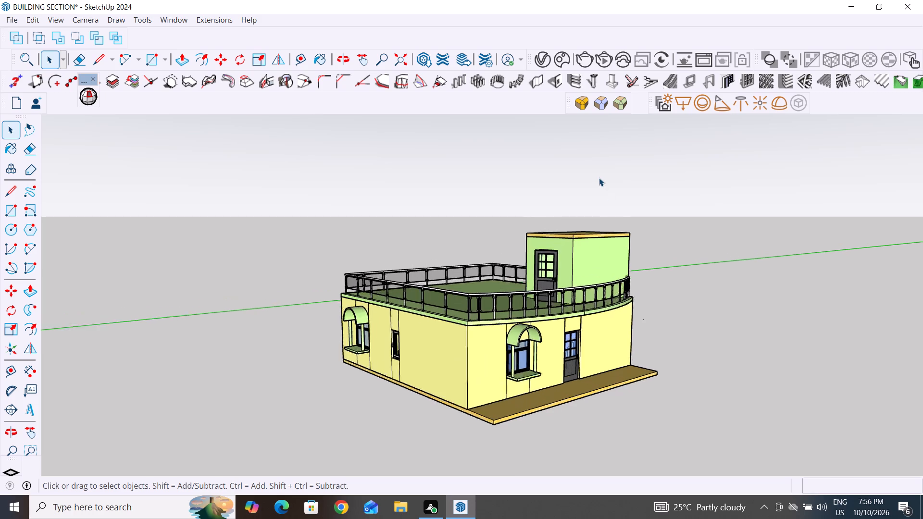
scroll(599, 178, "up", 1)
scroll(615, 284, "down", 4)
scroll(538, 438, "up", 2)
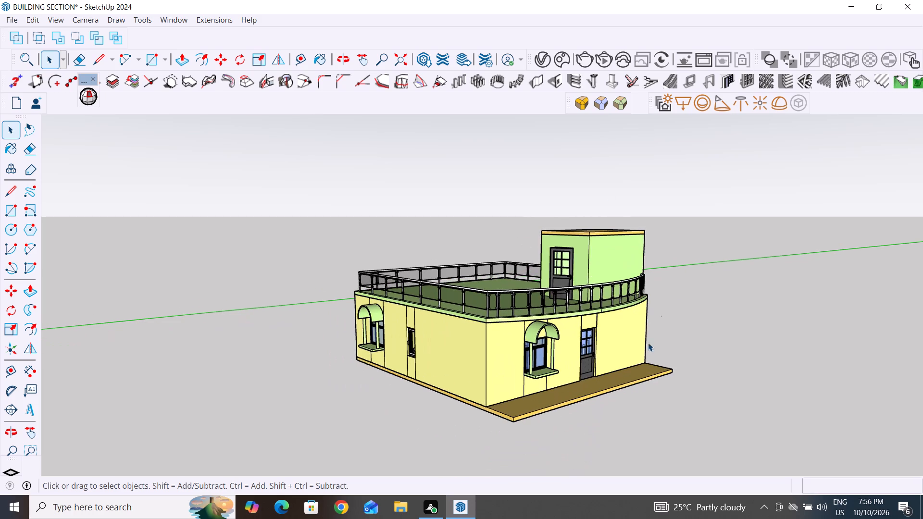
scroll(682, 270, "up", 2)
middle_click_drag(687, 282, 676, 300)
scroll(612, 335, "down", 3)
scroll(577, 426, "up", 4)
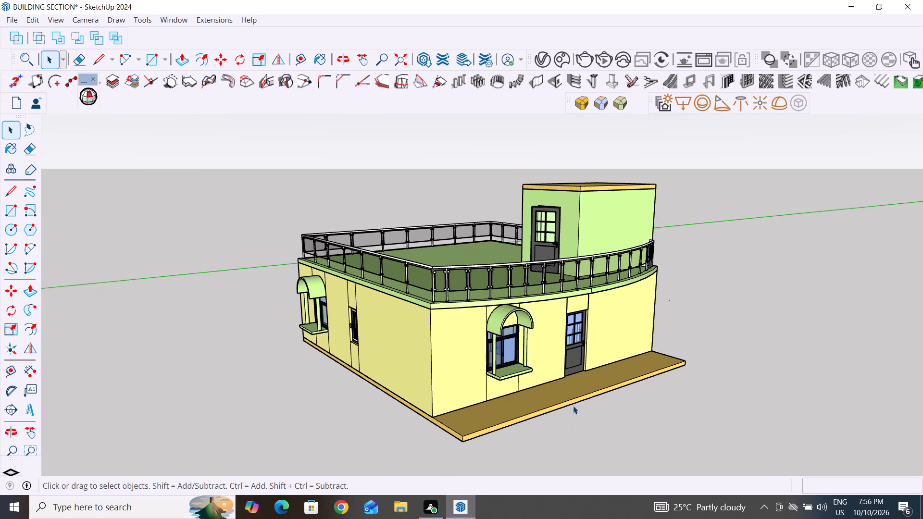
scroll(573, 406, "up", 1)
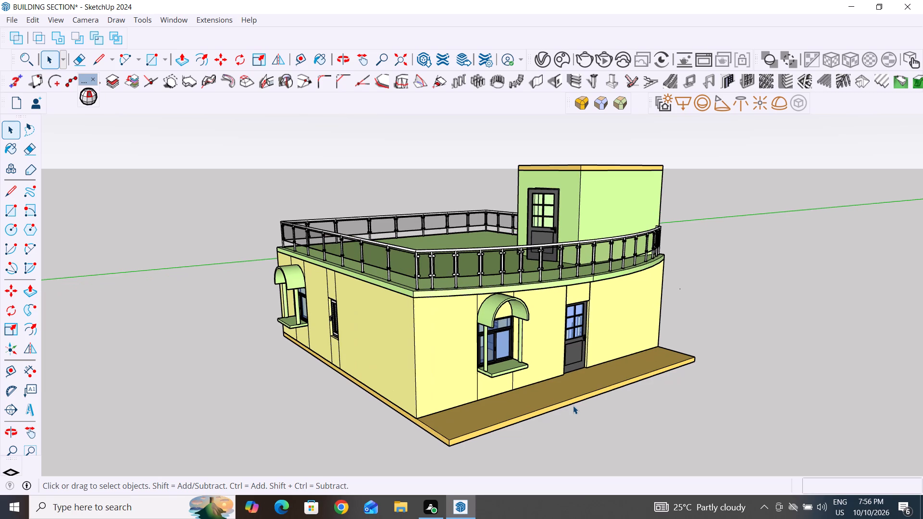
Add an animation scene that saves the corner view of the whole building with both window walls and the entrance platform.
scroll(573, 406, "down", 1)
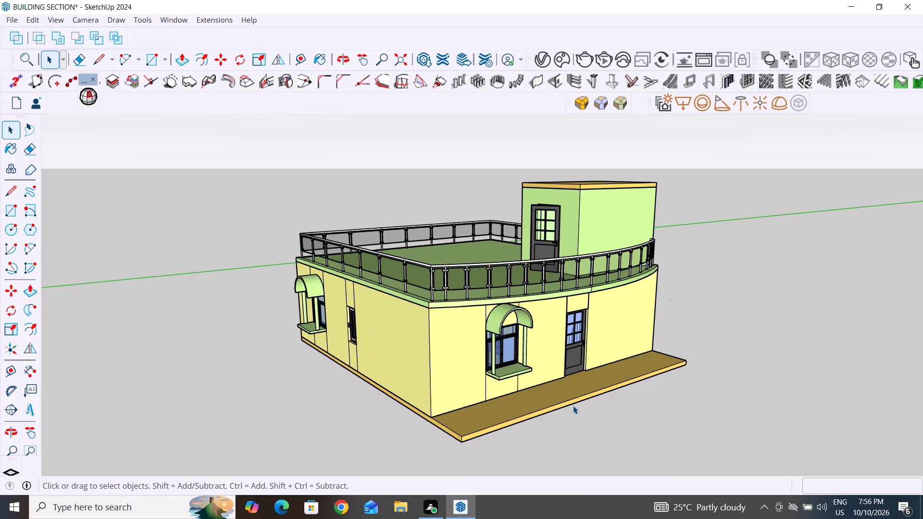
scroll(331, 420, "down", 2)
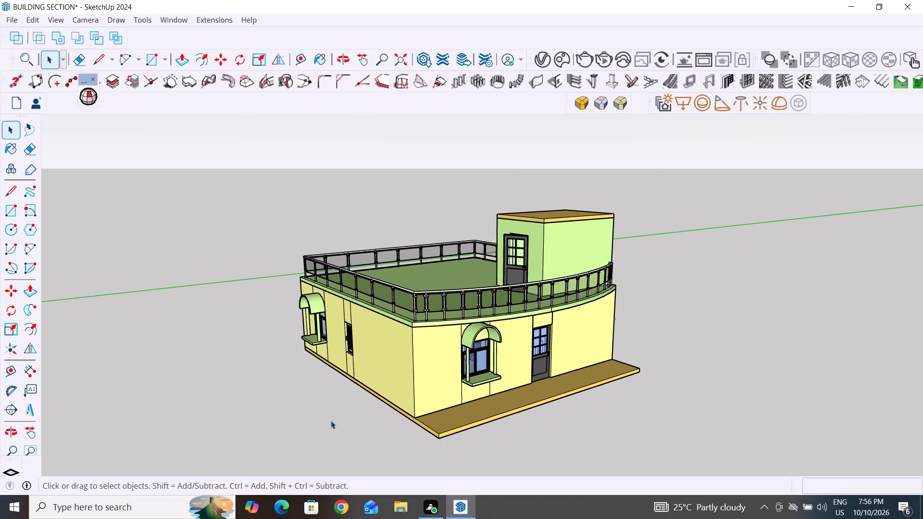
scroll(331, 420, "down", 2)
scroll(649, 331, "down", 2)
scroll(497, 393, "up", 3)
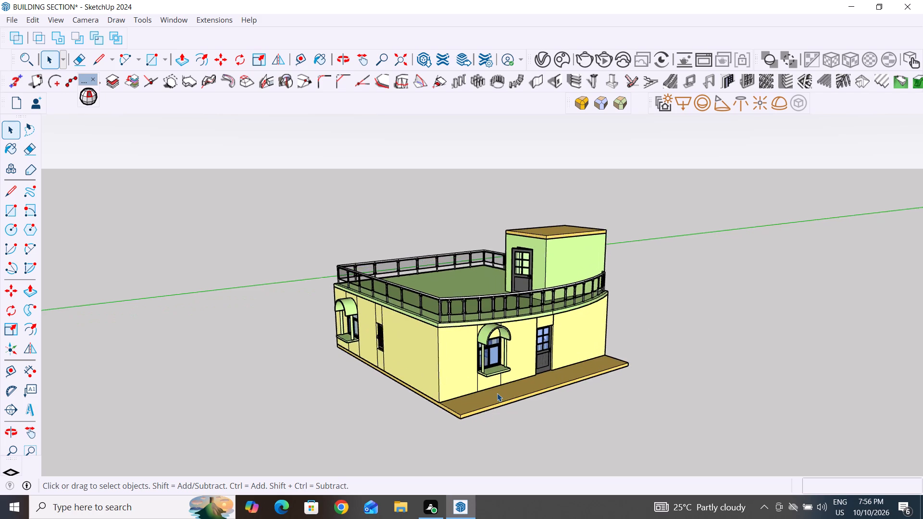
scroll(456, 409, "up", 2)
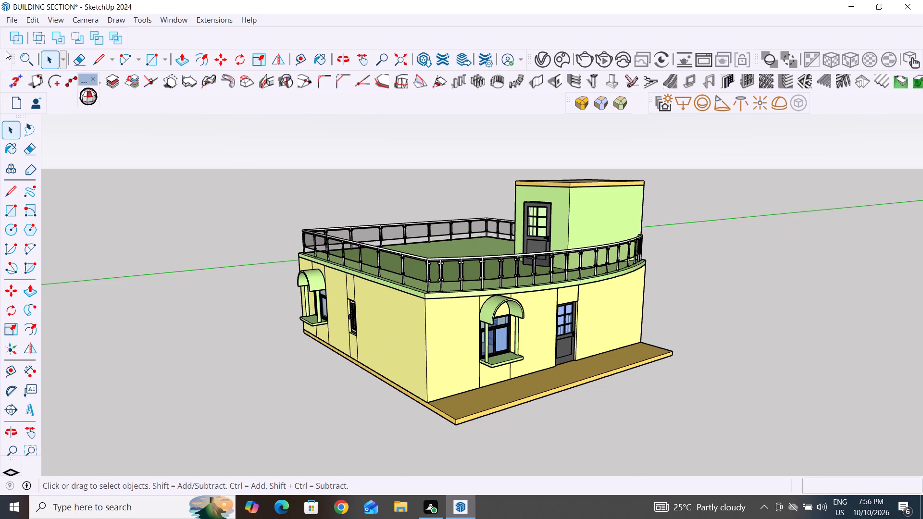
left_click(36, 17)
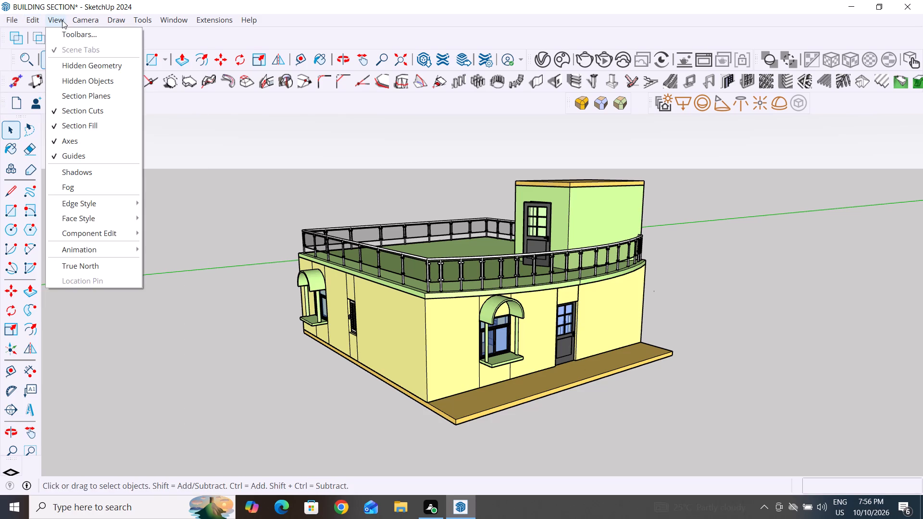
left_click(99, 252)
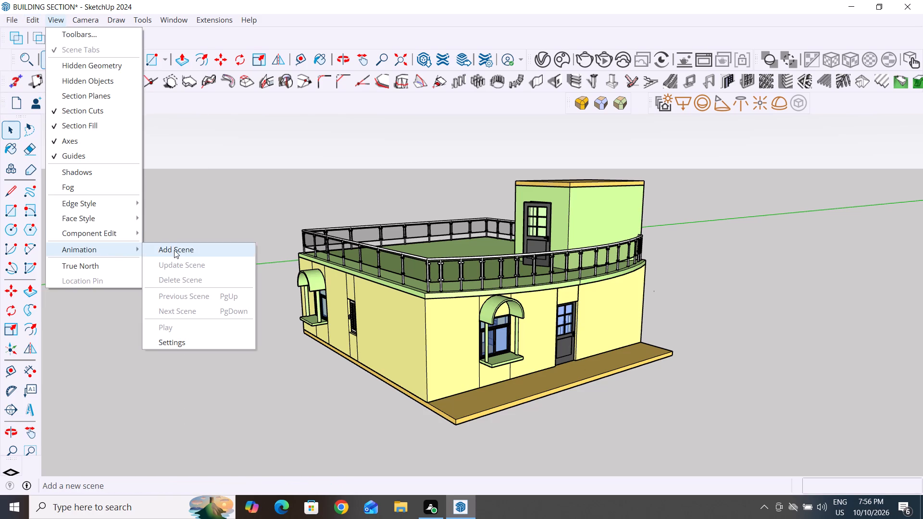
left_click(179, 250)
Examine the entrance façade, terrace railing and stair enclosure from eye-level and raised front angles.
scroll(717, 379, "down", 4)
middle_click_drag(734, 381, 619, 403)
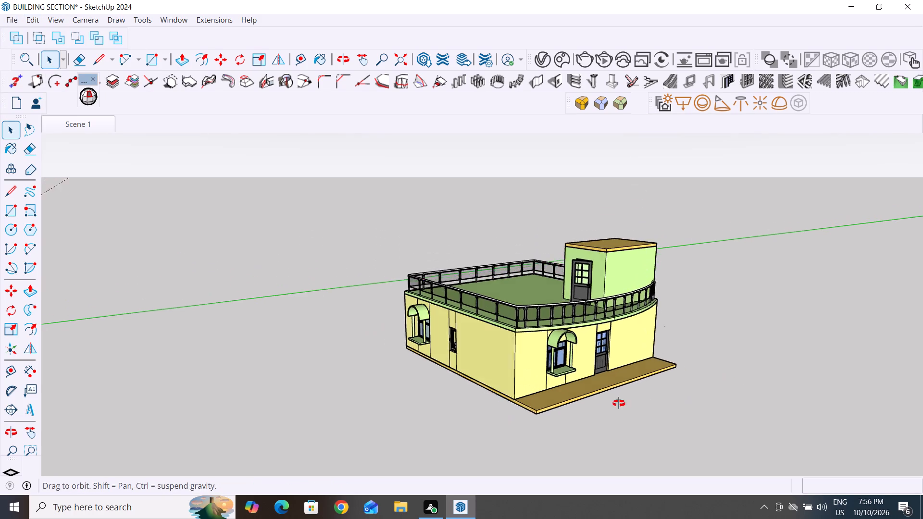
middle_click_drag(619, 403, 580, 385)
scroll(652, 301, "down", 4)
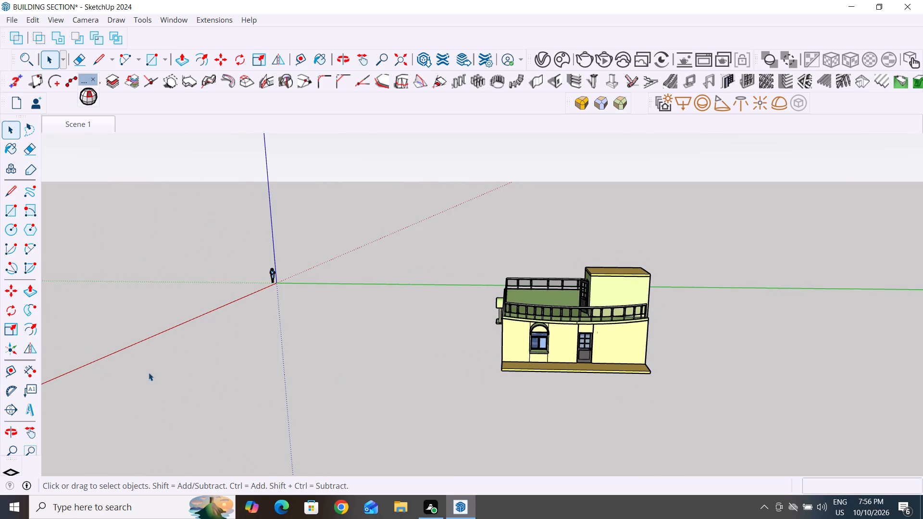
scroll(215, 362, "down", 4)
scroll(462, 362, "up", 4)
scroll(579, 333, "up", 3)
middle_click_drag(586, 375, 571, 368)
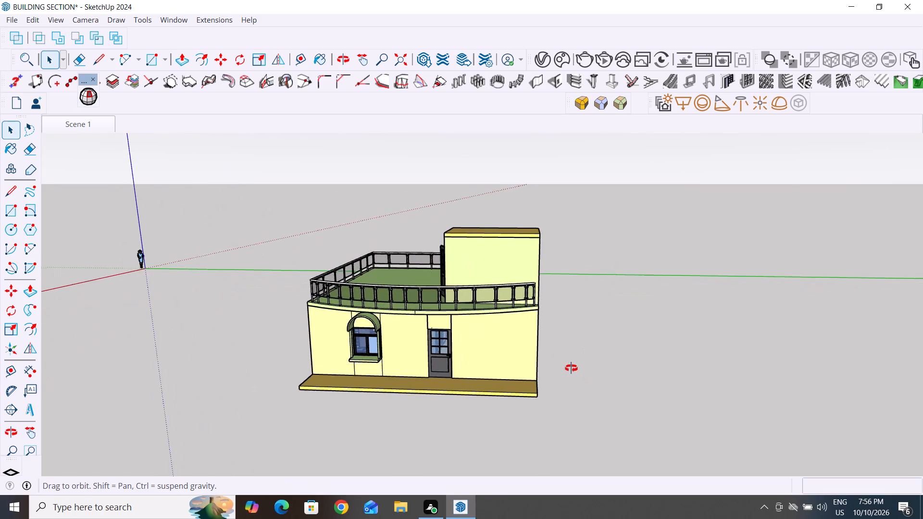
middle_click_drag(571, 368, 567, 337)
scroll(572, 340, "up", 1)
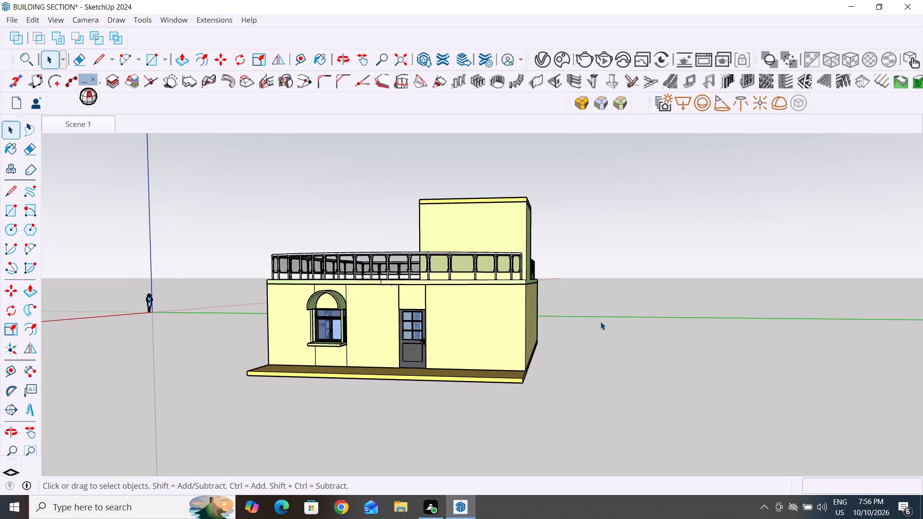
scroll(606, 324, "down", 2)
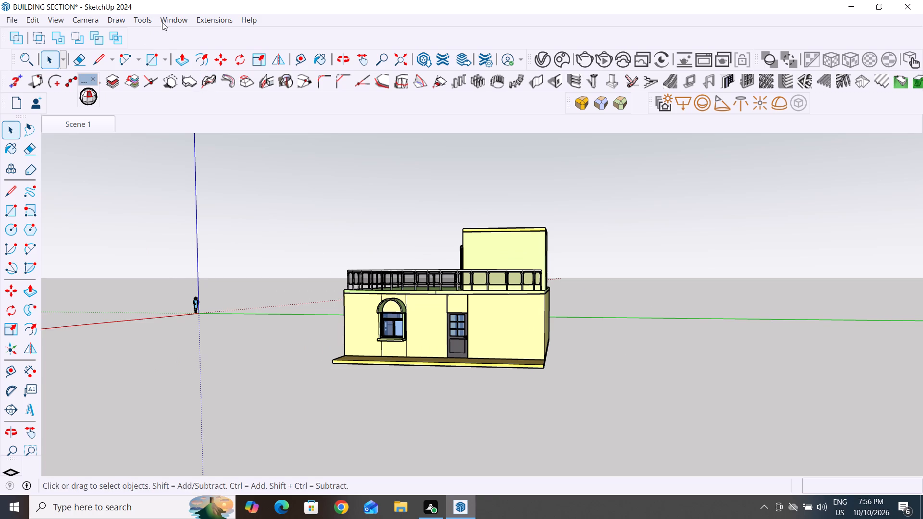
left_click(183, 20)
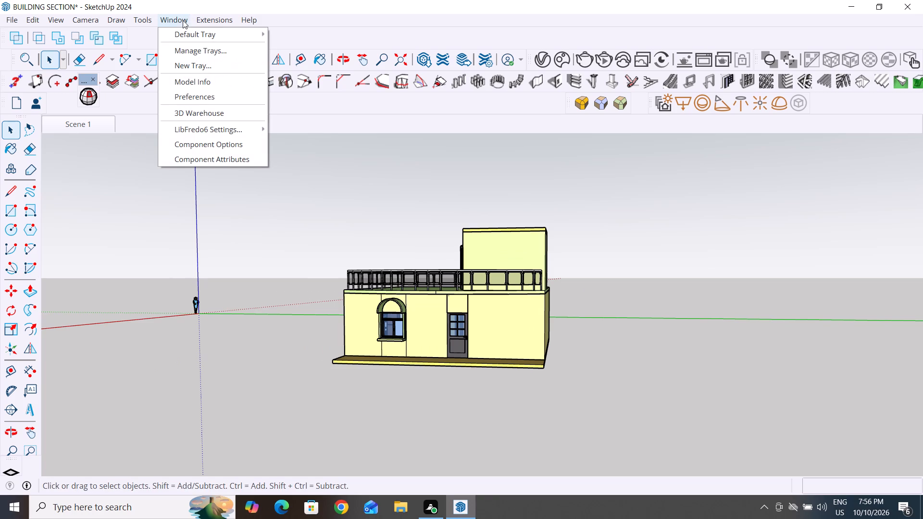
left_click(391, 171)
scroll(501, 192, "down", 2)
middle_click_drag(599, 217, 599, 241)
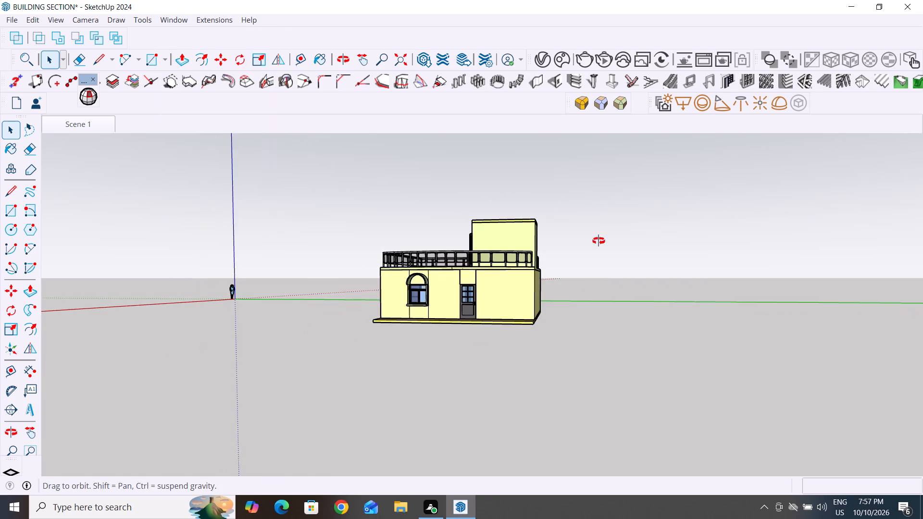
middle_click_drag(599, 241, 597, 295)
scroll(632, 247, "down", 3)
middle_click_drag(627, 370, 591, 377)
scroll(498, 340, "up", 3)
scroll(424, 327, "up", 3)
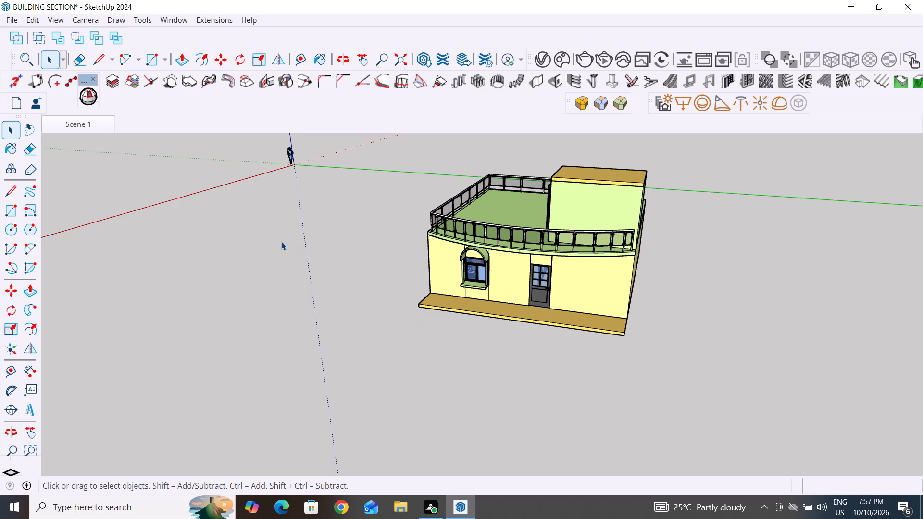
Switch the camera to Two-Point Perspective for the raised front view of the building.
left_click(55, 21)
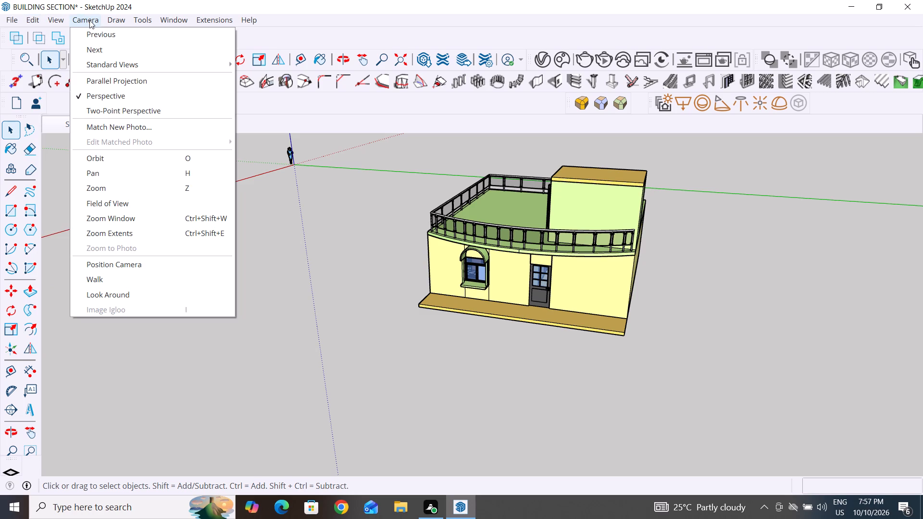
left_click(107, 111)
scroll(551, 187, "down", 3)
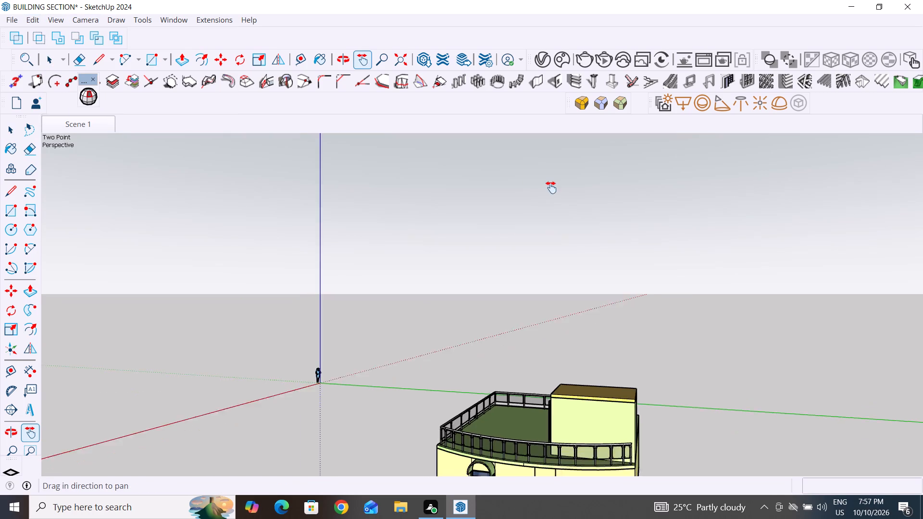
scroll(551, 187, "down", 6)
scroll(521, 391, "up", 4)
Examine the entrance façade from a low, nearly frontal angle.
middle_click_drag(573, 365, 661, 343)
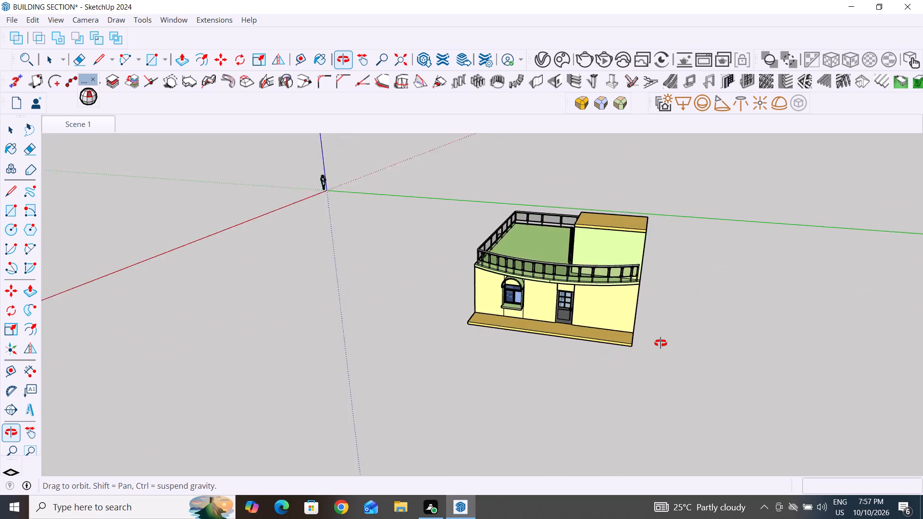
middle_click_drag(661, 343, 634, 271)
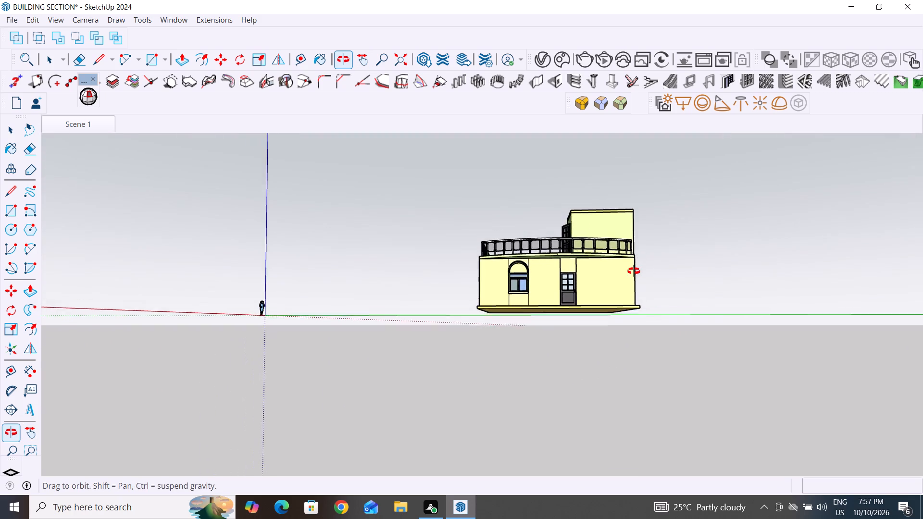
middle_click_drag(634, 271, 632, 288)
scroll(712, 266, "up", 3)
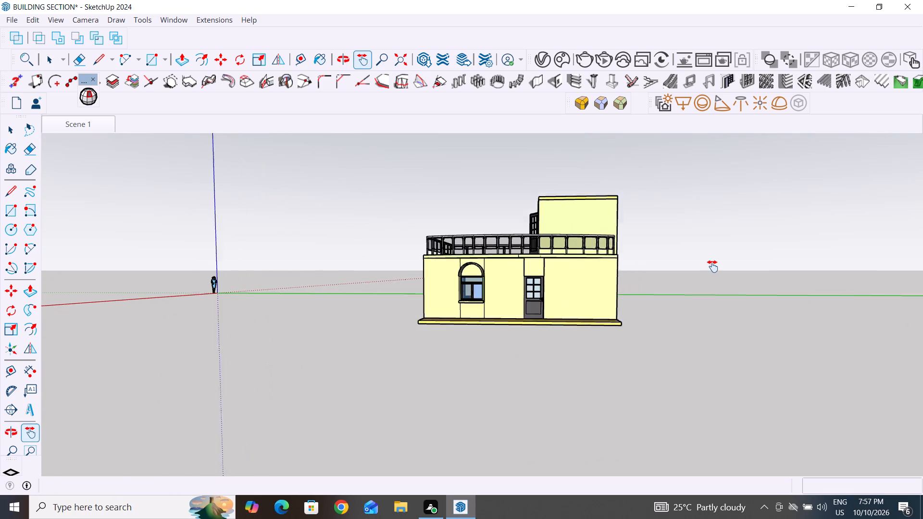
scroll(243, 231, "up", 3)
scroll(230, 254, "down", 3)
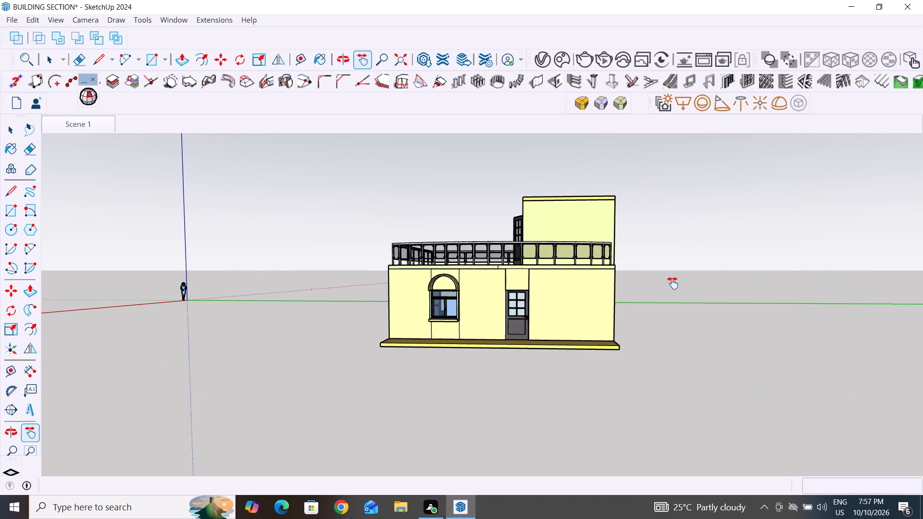
middle_click_drag(684, 285, 691, 291)
scroll(691, 291, "up", 1)
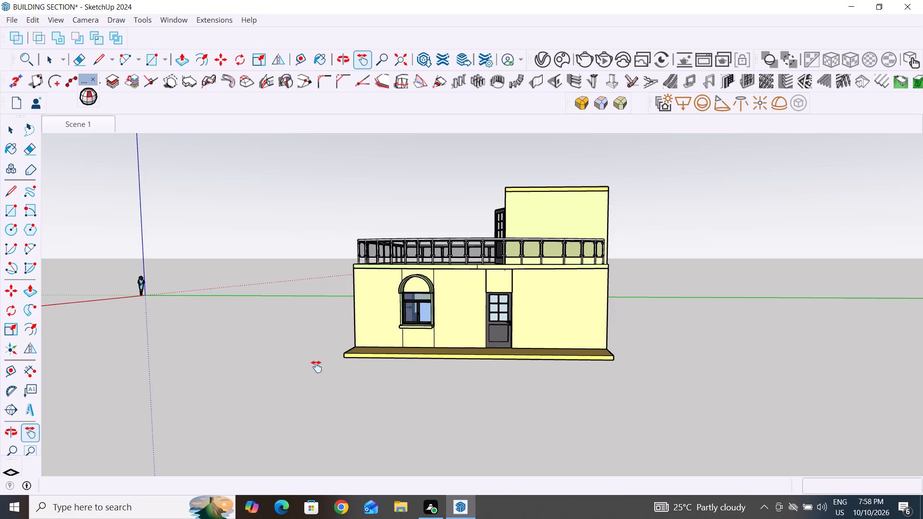
left_click(11, 126)
left_click(223, 190)
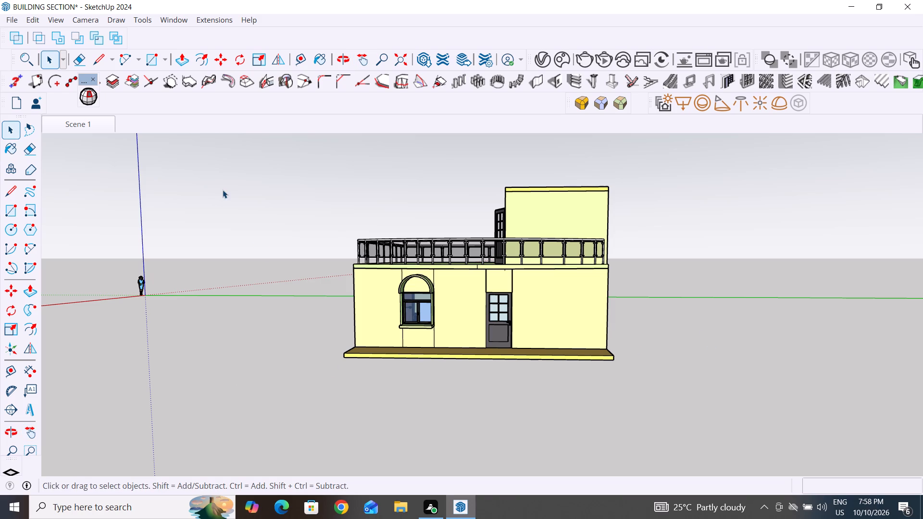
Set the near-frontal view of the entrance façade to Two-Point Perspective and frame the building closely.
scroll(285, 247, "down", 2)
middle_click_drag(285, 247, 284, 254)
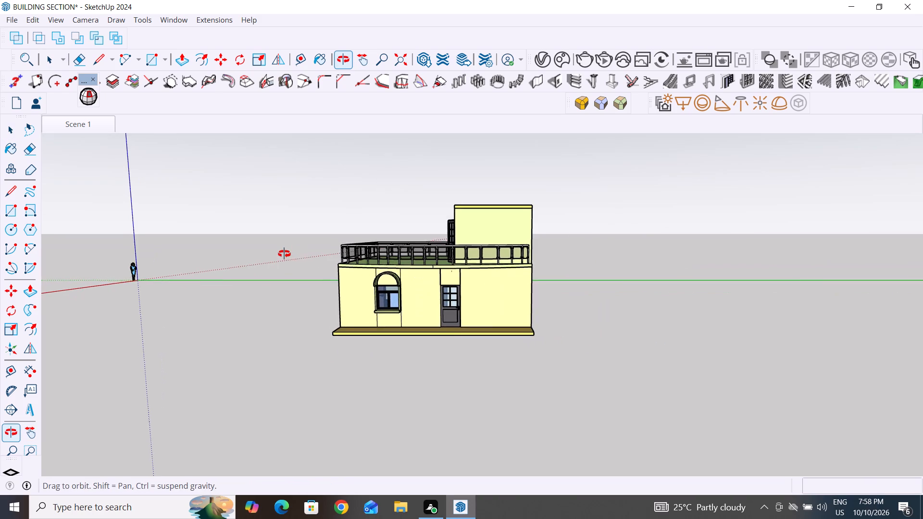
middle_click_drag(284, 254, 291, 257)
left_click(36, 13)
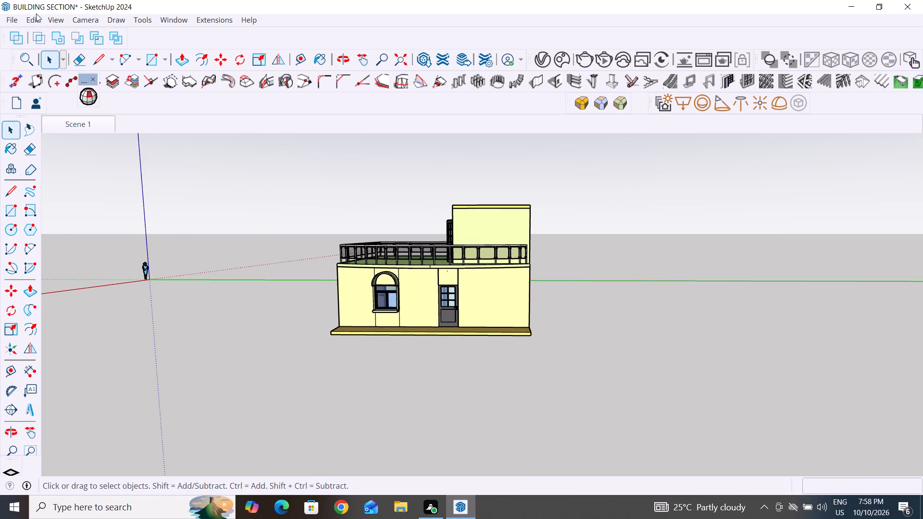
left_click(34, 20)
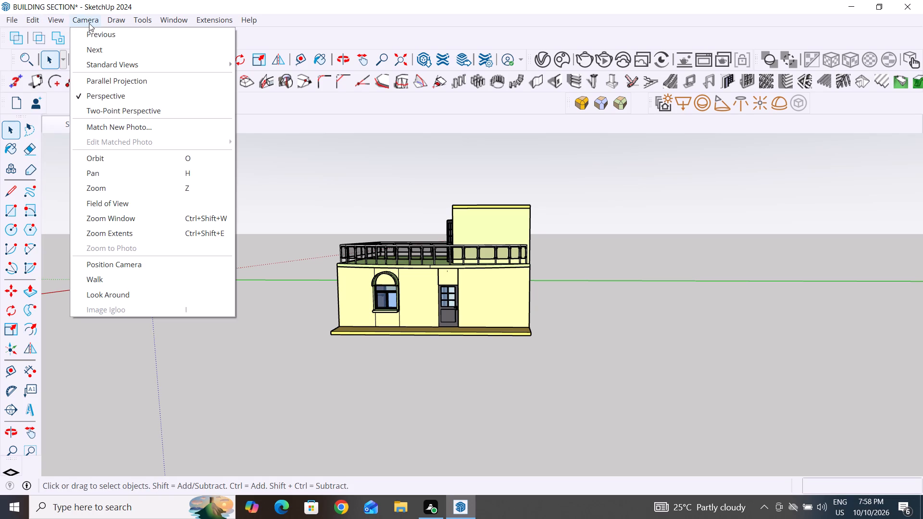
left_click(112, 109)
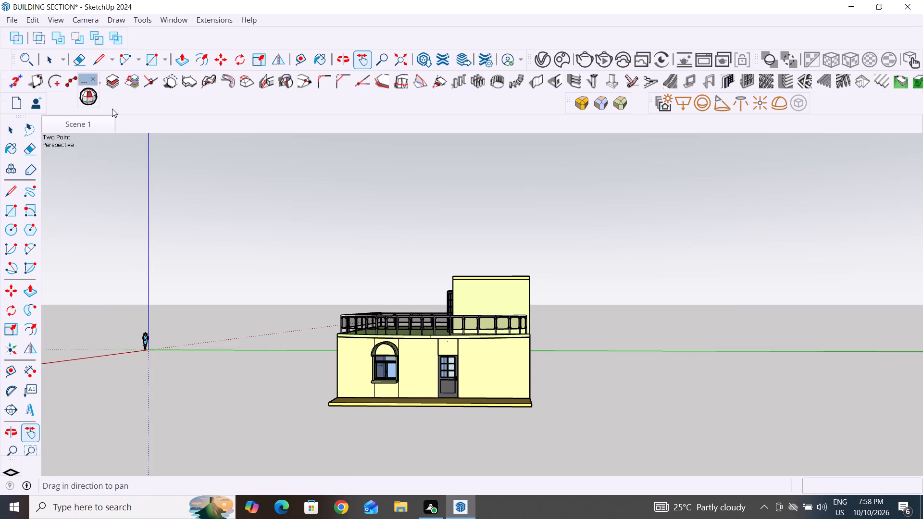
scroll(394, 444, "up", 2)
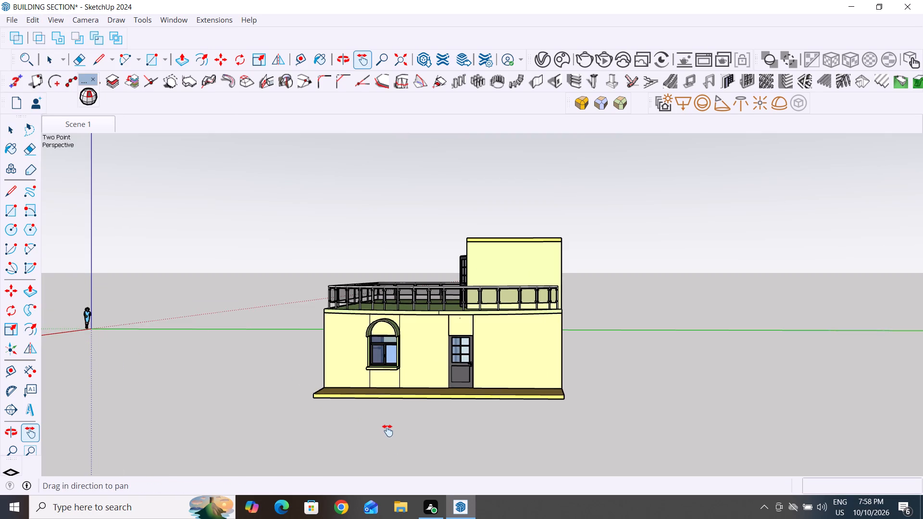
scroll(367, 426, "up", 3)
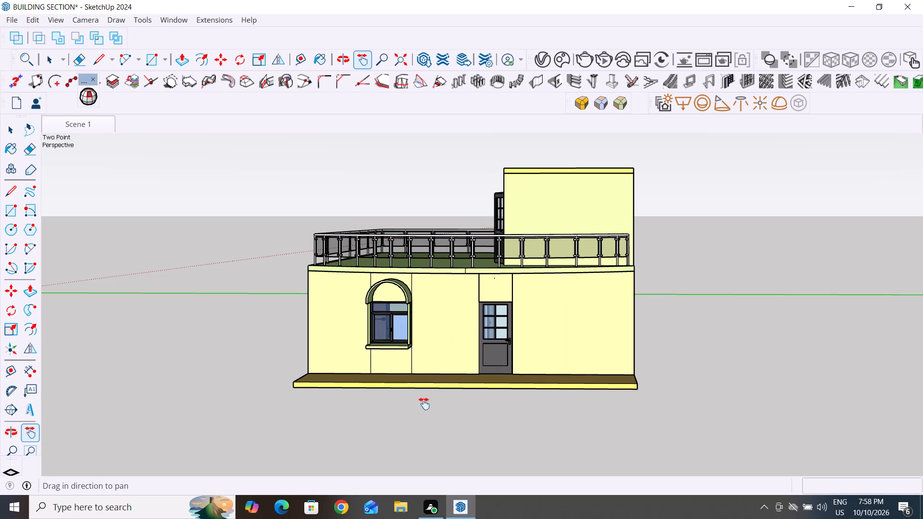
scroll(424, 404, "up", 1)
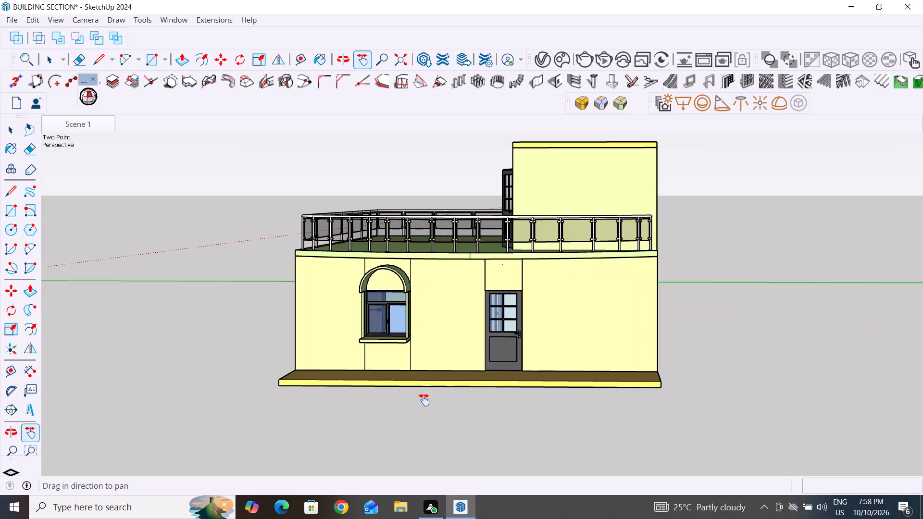
Position the camera on the ground in front of the entrance platform, using a 5' 6" height offset and facing the façade.
middle_click_drag(509, 425, 509, 443)
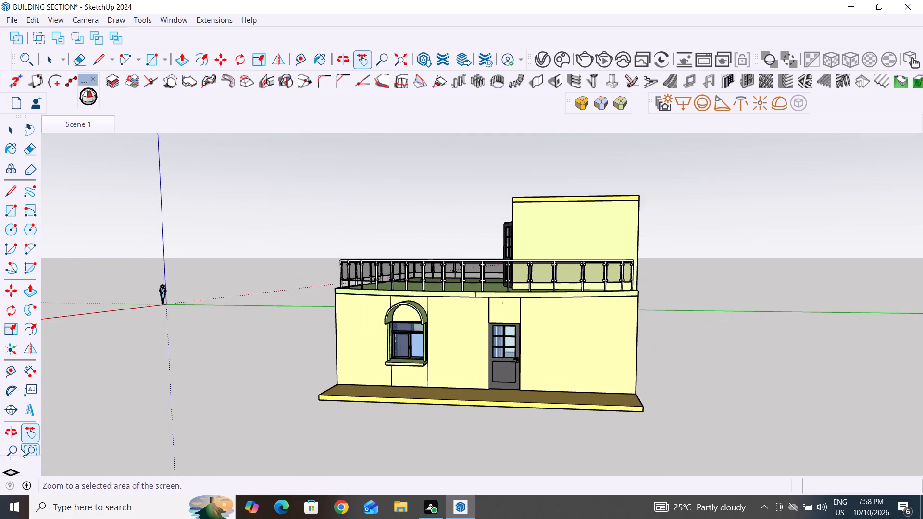
scroll(226, 343, "down", 2)
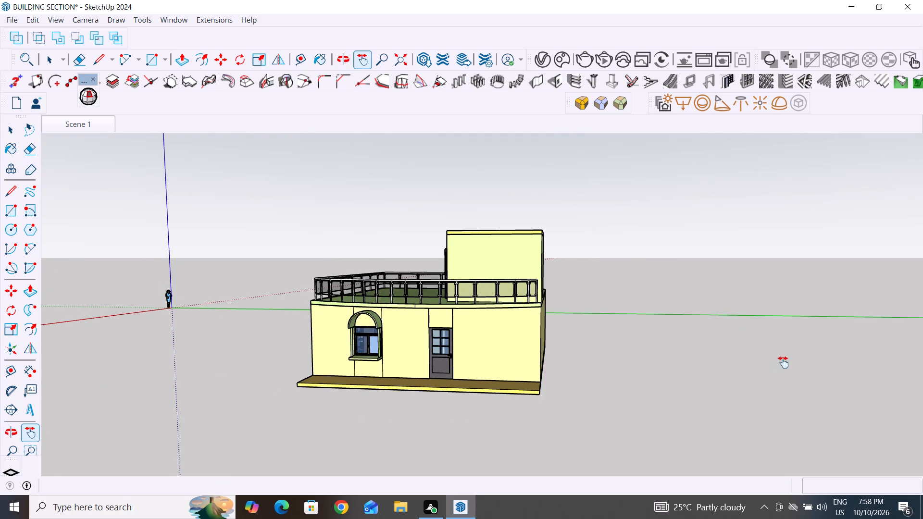
scroll(786, 360, "down", 3)
middle_click_drag(679, 366, 677, 407)
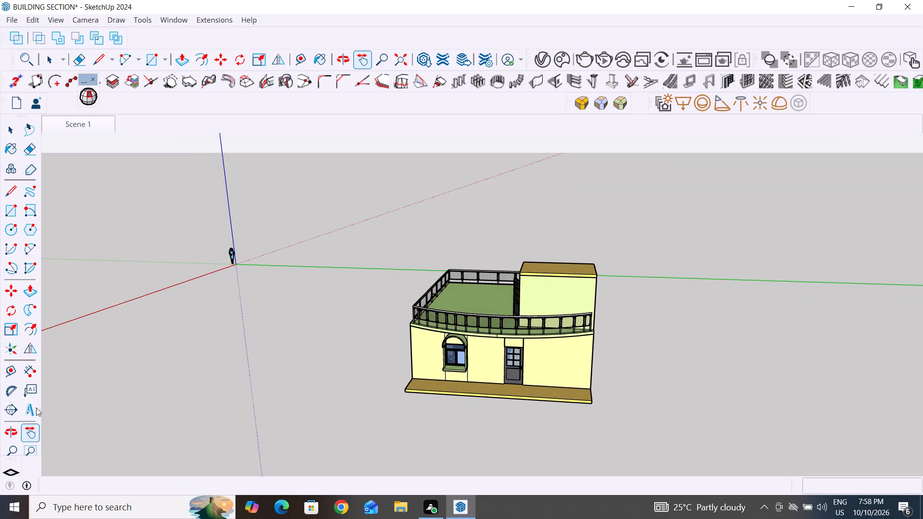
scroll(20, 394, "down", 1)
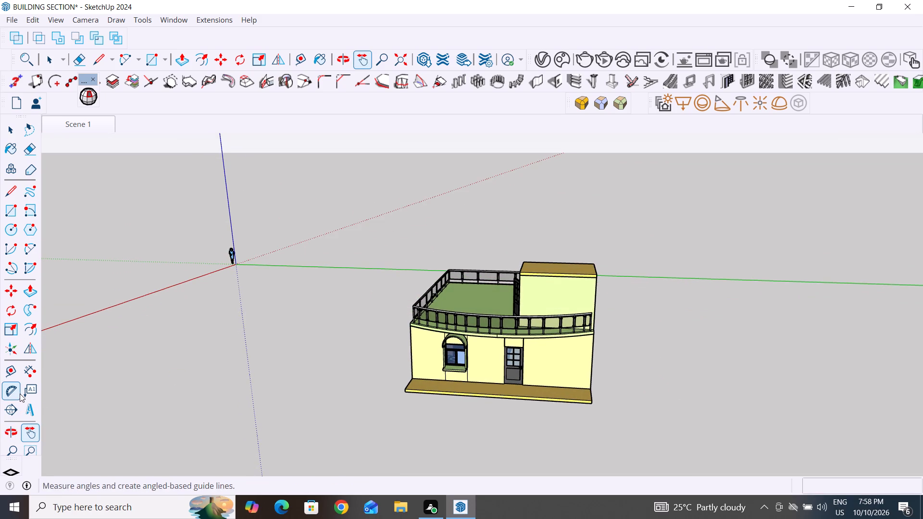
left_click_drag(23, 119, 23, 101)
left_click(10, 479)
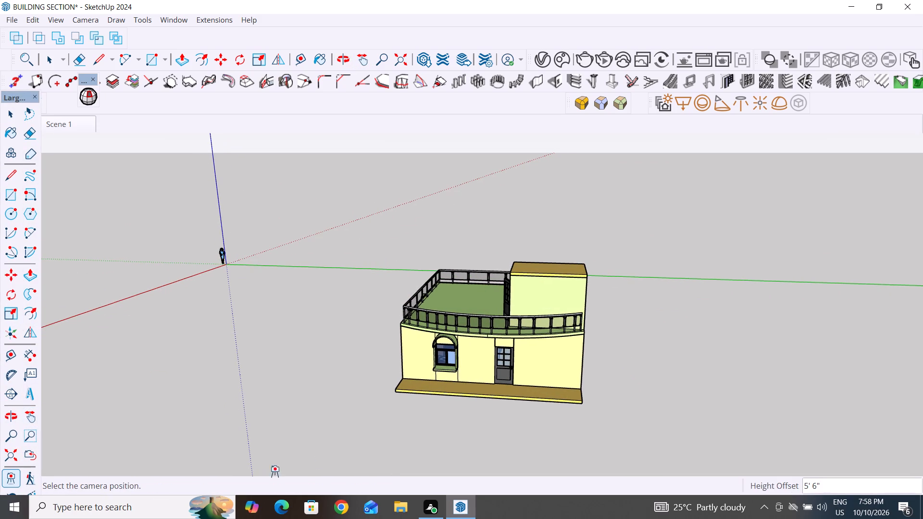
left_click(444, 471)
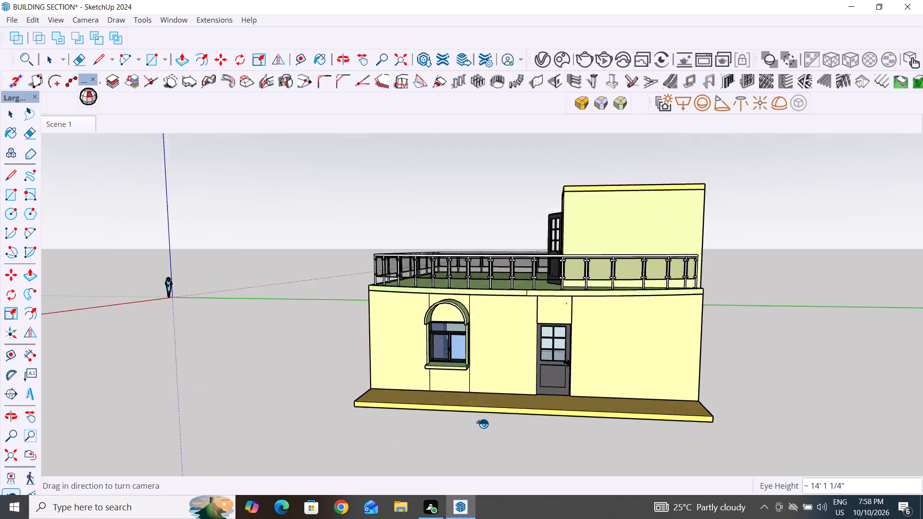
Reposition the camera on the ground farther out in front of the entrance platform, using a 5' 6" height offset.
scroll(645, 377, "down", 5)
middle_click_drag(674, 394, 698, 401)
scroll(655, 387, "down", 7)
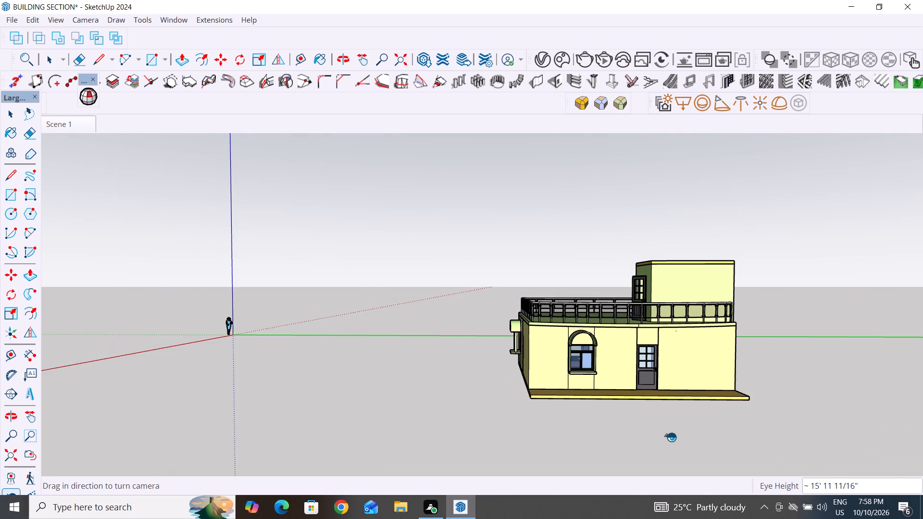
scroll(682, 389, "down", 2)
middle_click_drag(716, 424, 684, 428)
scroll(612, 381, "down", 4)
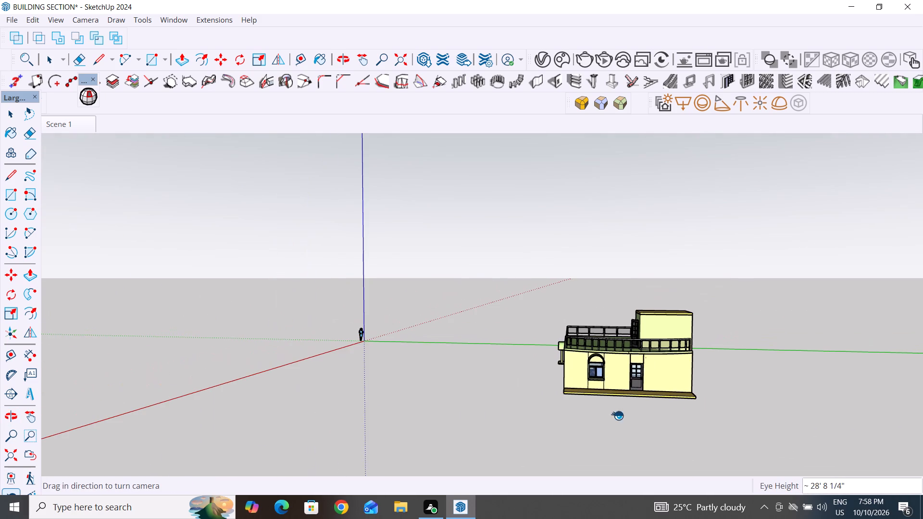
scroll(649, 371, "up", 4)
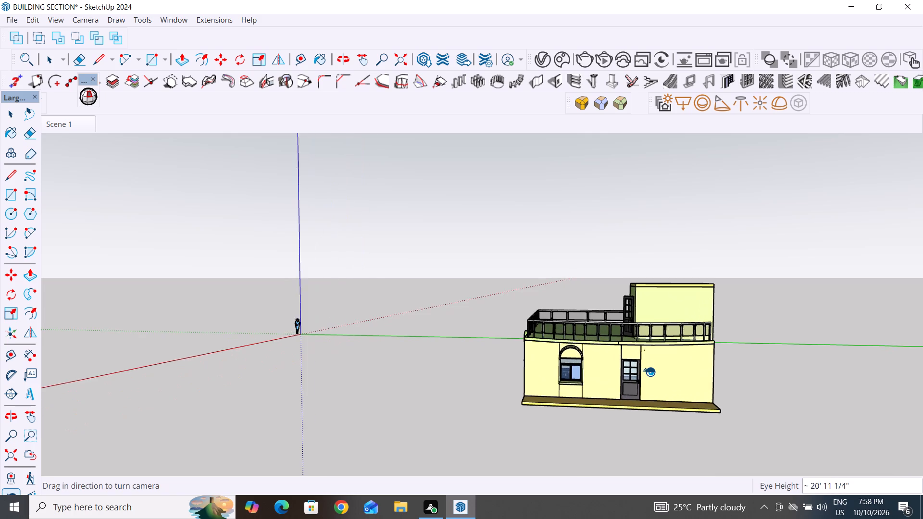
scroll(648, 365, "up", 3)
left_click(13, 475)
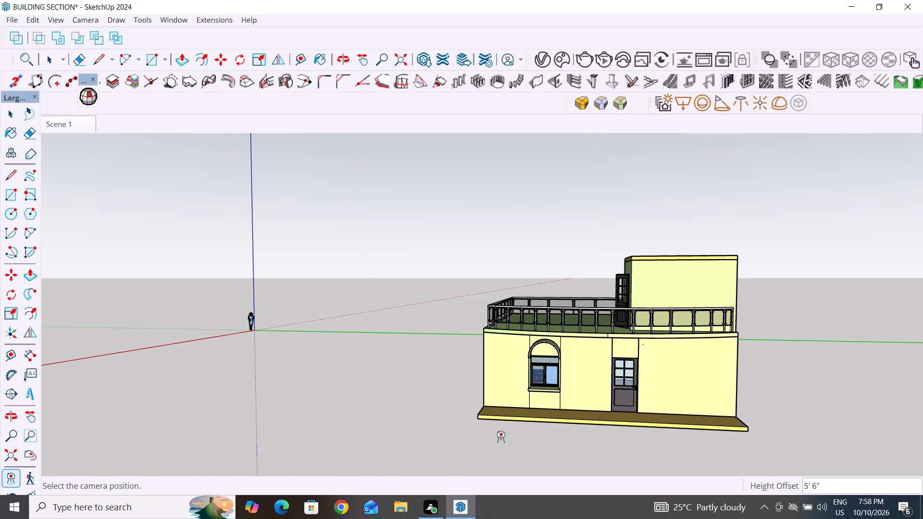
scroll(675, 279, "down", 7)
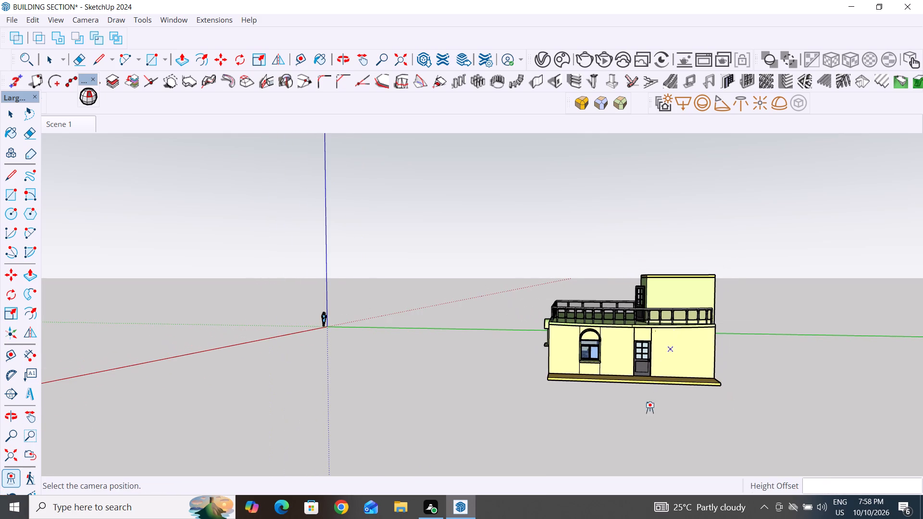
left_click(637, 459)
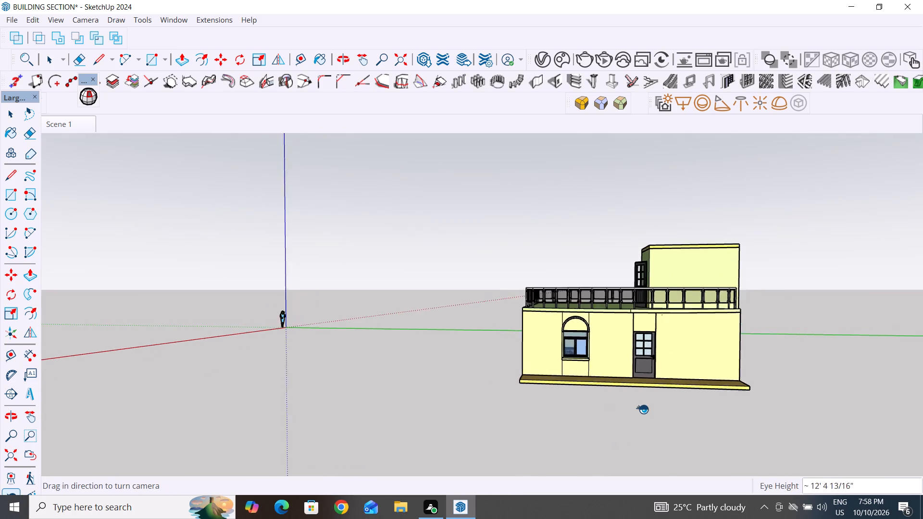
Examine the entrance façade, terrace railing and stair enclosure from low, nearly frontal viewpoints.
scroll(595, 440, "down", 4)
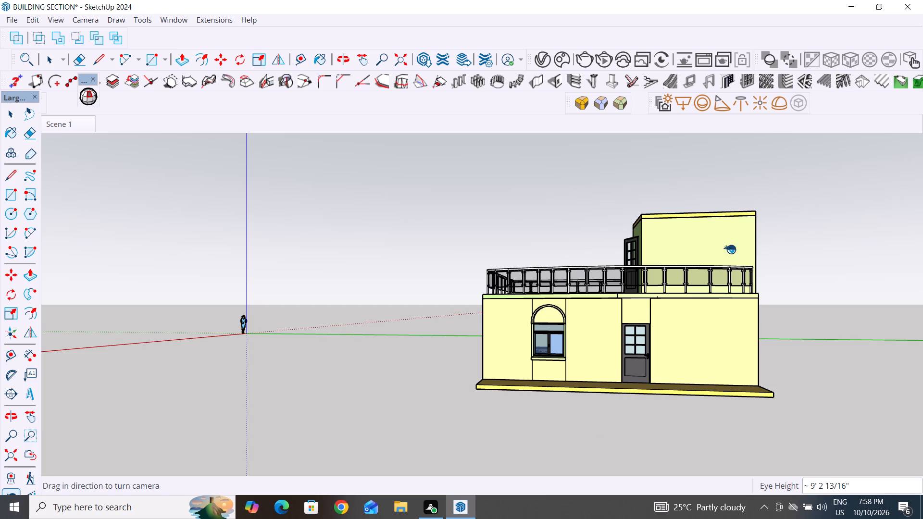
scroll(760, 226, "up", 2)
scroll(794, 247, "down", 2)
middle_click_drag(811, 309, 816, 309)
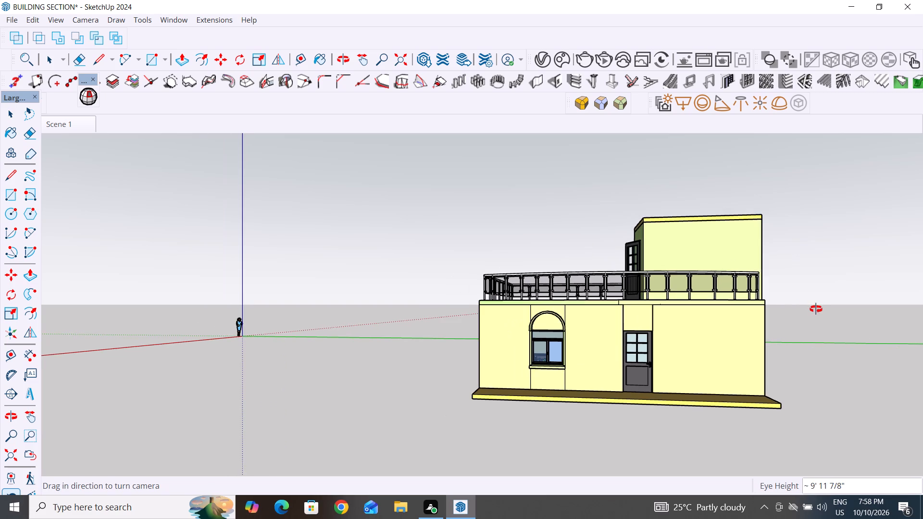
middle_click_drag(816, 309, 811, 302)
scroll(811, 302, "up", 2)
middle_click_drag(792, 313, 814, 315)
scroll(48, 342, "down", 4)
middle_click_drag(163, 396, 168, 396)
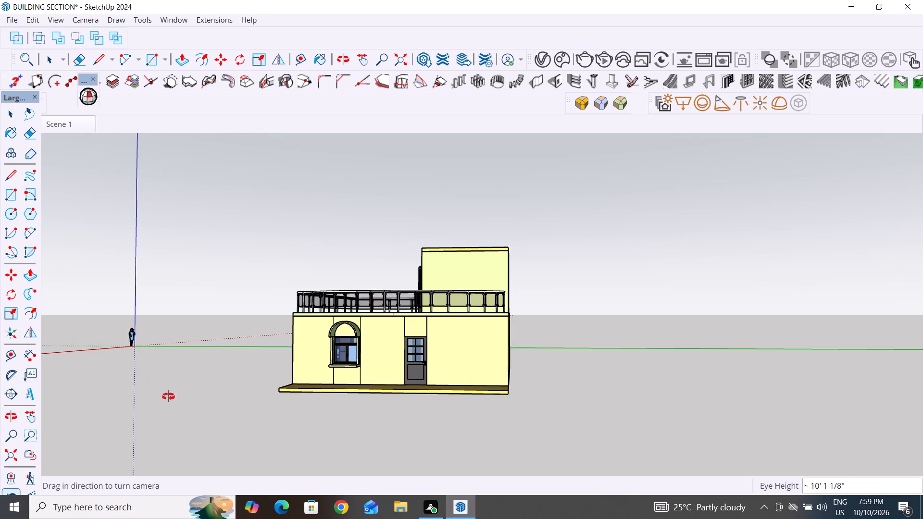
middle_click_drag(168, 396, 200, 387)
scroll(621, 391, "down", 2)
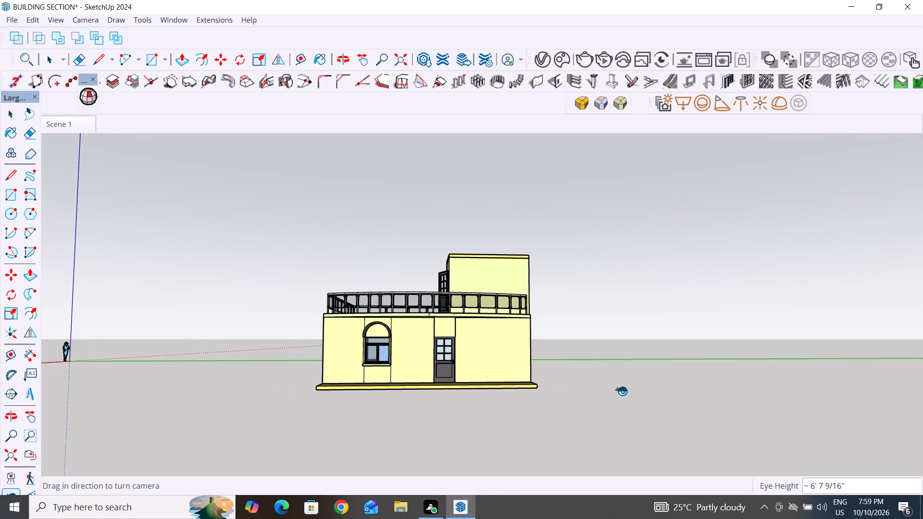
middle_click(599, 402)
scroll(326, 377, "up", 2)
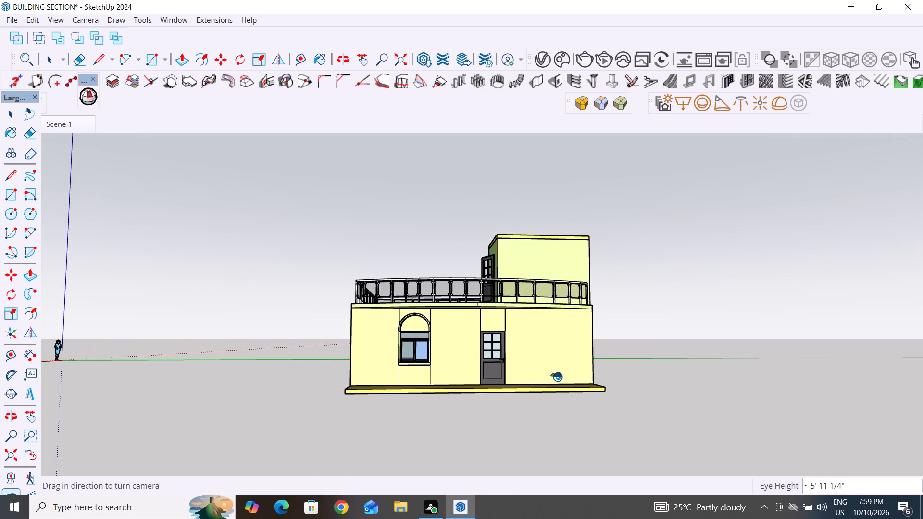
middle_click_drag(753, 366, 738, 374)
scroll(812, 324, "down", 2)
middle_click_drag(812, 331, 801, 334)
scroll(645, 401, "up", 2)
scroll(737, 310, "up", 1)
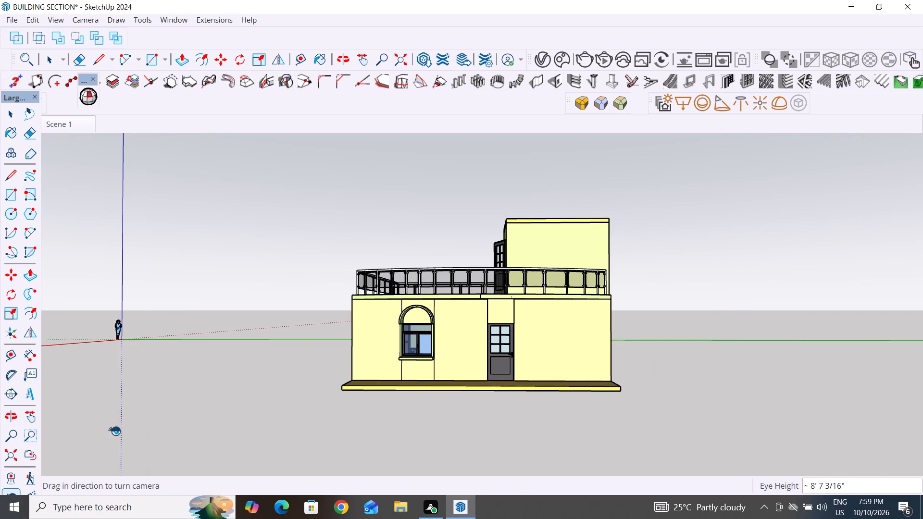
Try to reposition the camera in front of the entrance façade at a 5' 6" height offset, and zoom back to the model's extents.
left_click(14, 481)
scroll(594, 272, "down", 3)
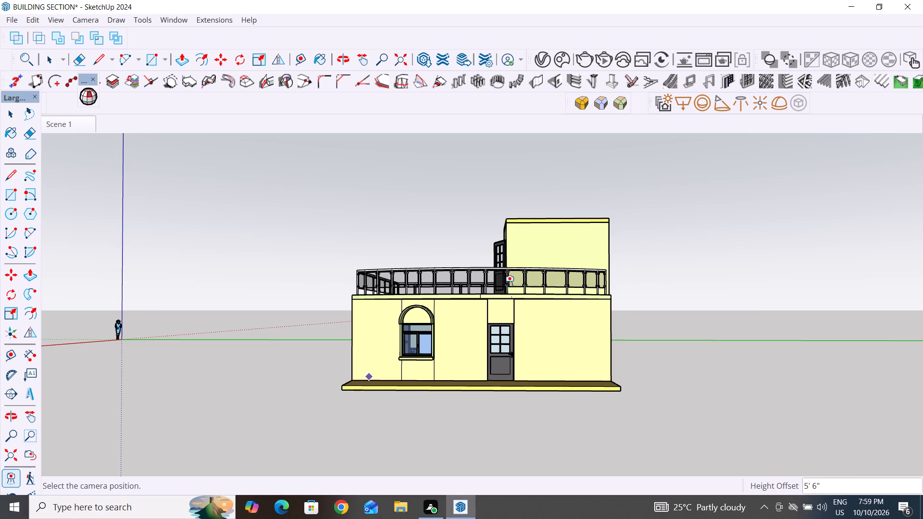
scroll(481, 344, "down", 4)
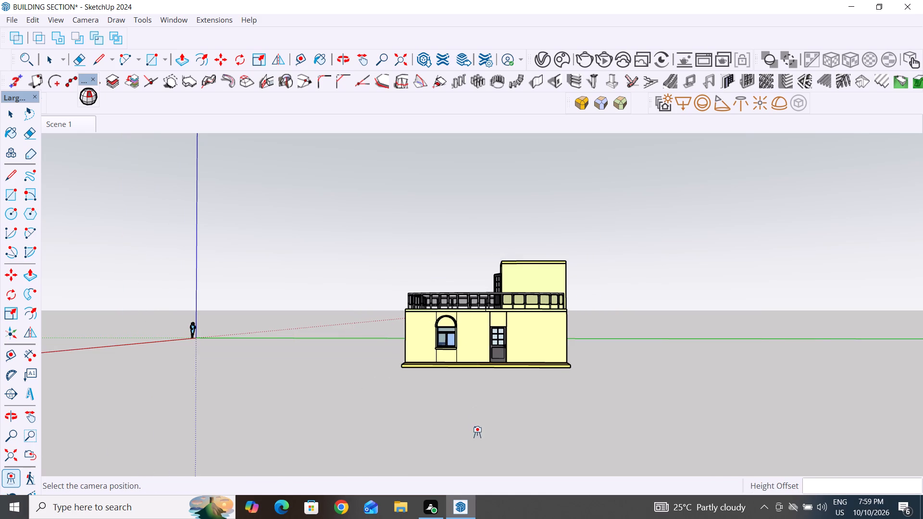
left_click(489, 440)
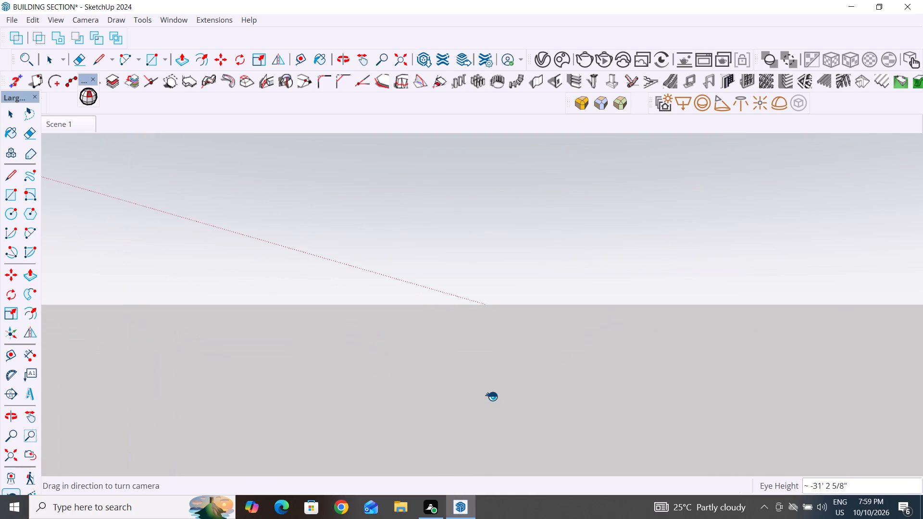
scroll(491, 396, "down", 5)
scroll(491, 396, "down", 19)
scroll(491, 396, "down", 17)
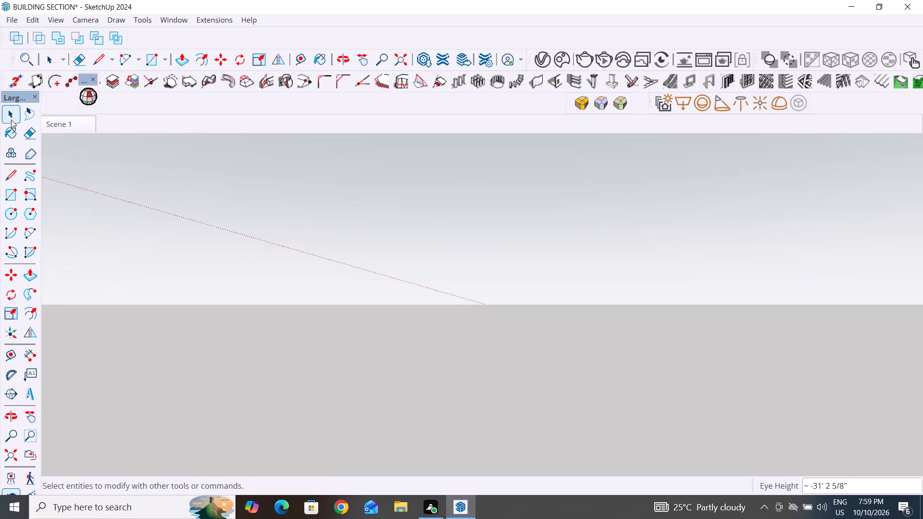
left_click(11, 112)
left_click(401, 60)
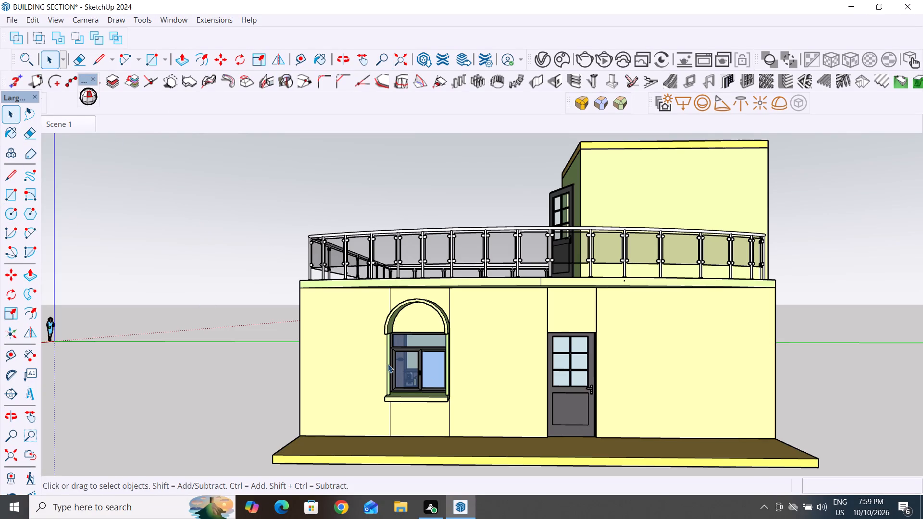
Position the camera on the ground well in front of the entrance façade and bring the building in close.
scroll(395, 353, "down", 10)
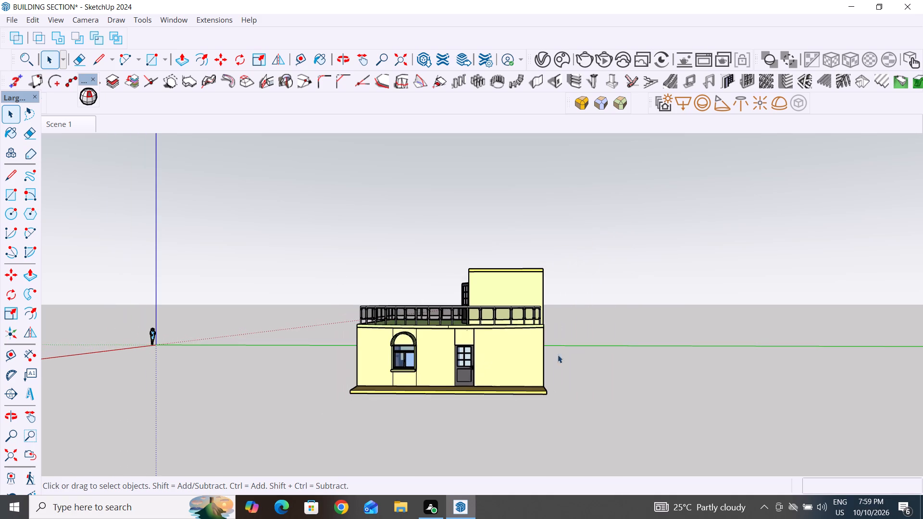
middle_click_drag(659, 386, 666, 444)
scroll(634, 243, "down", 4)
scroll(649, 334, "down", 3)
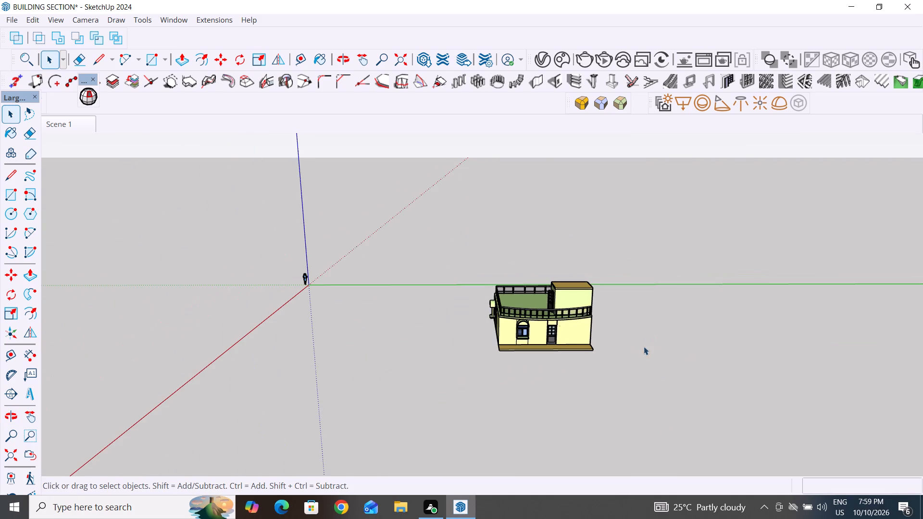
middle_click_drag(664, 385, 638, 381)
scroll(607, 266, "down", 3)
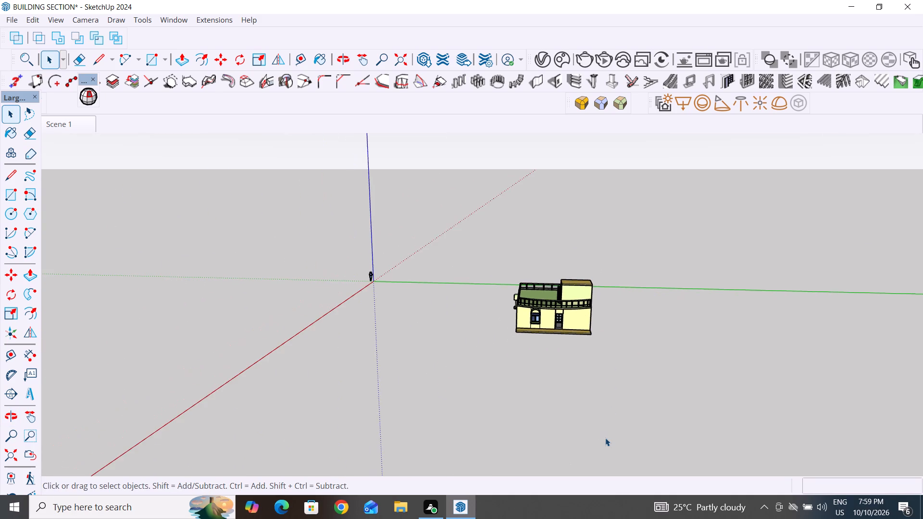
scroll(605, 438, "up", 4)
left_click(10, 481)
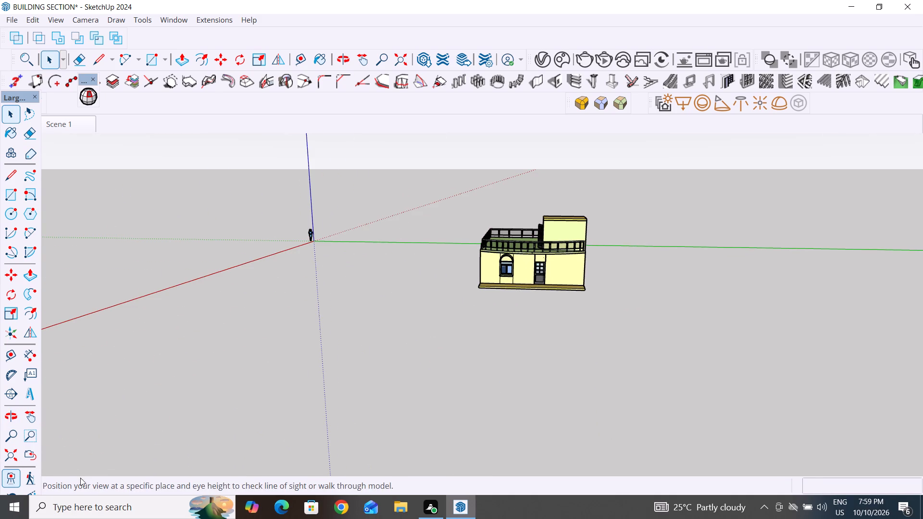
left_click(525, 442)
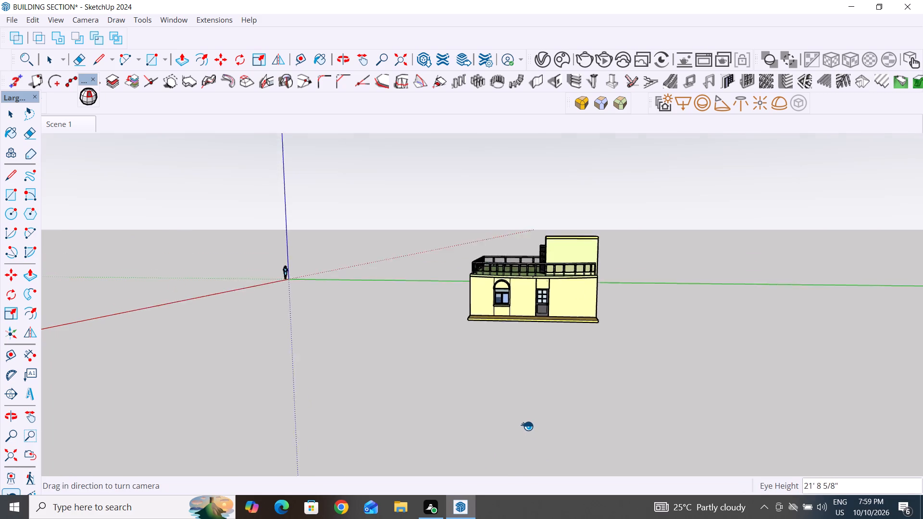
scroll(567, 247, "up", 2)
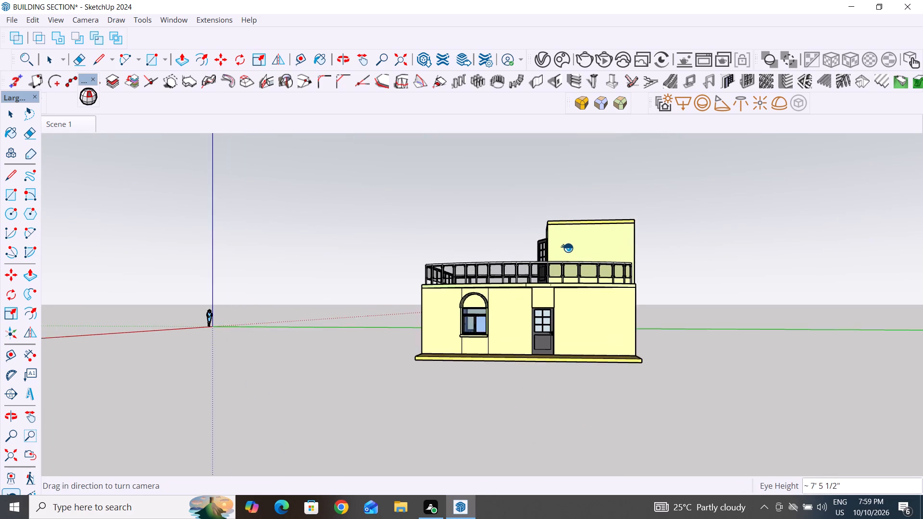
scroll(567, 247, "up", 1)
scroll(534, 284, "up", 4)
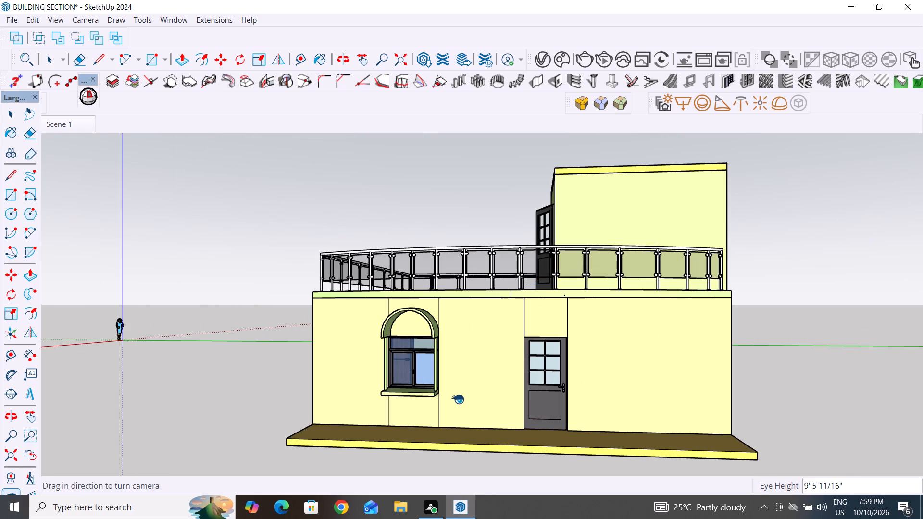
Frame the entrance façade nearly frontally with the whole platform in view and update Scene 1 with this view.
middle_click_drag(518, 408, 536, 408)
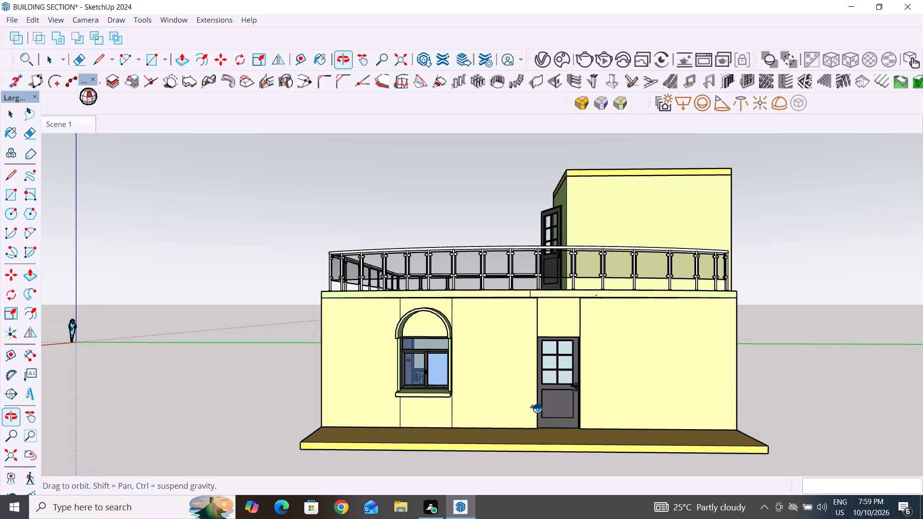
scroll(510, 371, "down", 2)
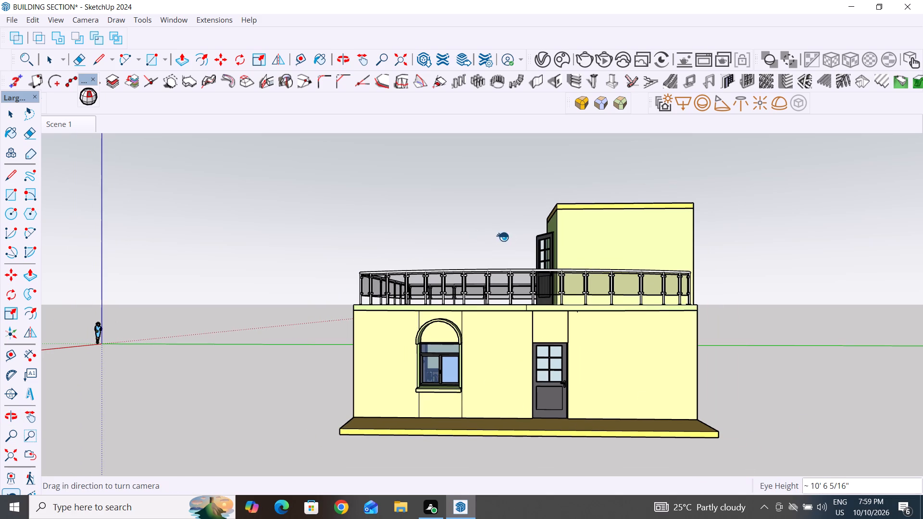
right_click(70, 126)
left_click(112, 179)
left_click(9, 116)
left_click(171, 241)
Frame a low corner view showing the side wall, entrance façade, terrace and stair enclosure, and add it as a new scene.
scroll(234, 304, "down", 3)
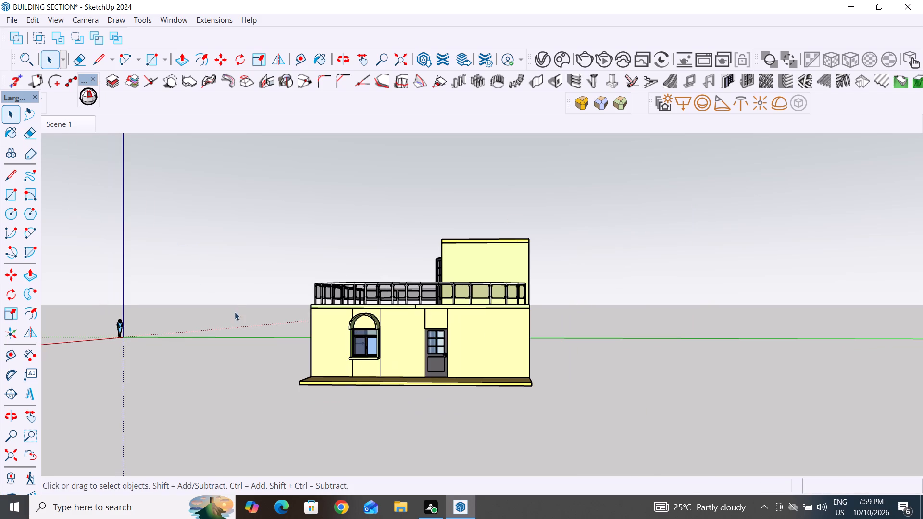
middle_click_drag(593, 371, 558, 389)
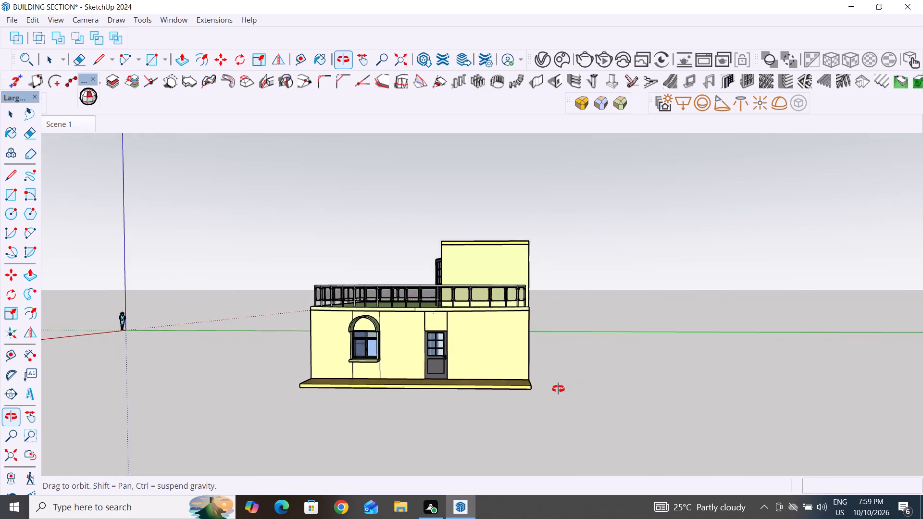
middle_click_drag(558, 389, 724, 383)
scroll(408, 437, "up", 2)
middle_click_drag(428, 421, 464, 423)
scroll(438, 419, "up", 2)
middle_click_drag(409, 434, 421, 435)
scroll(524, 341, "down", 3)
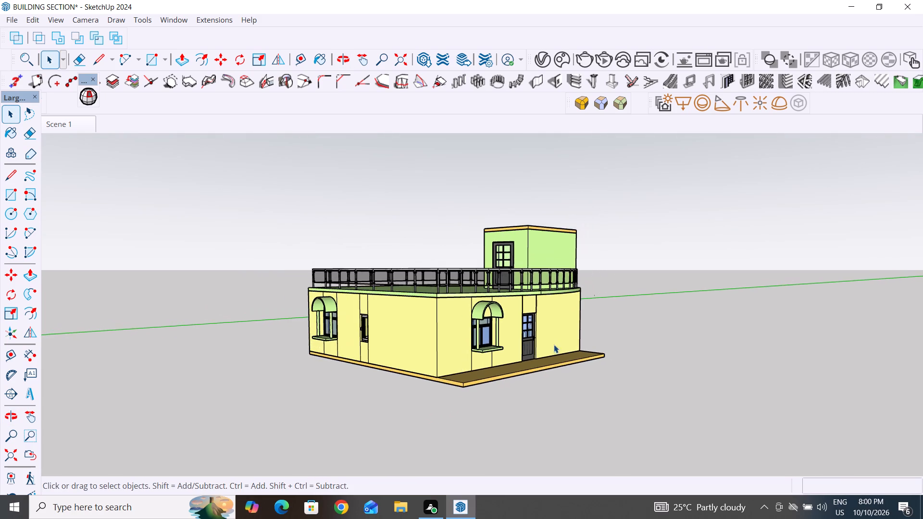
middle_click_drag(594, 357, 593, 311)
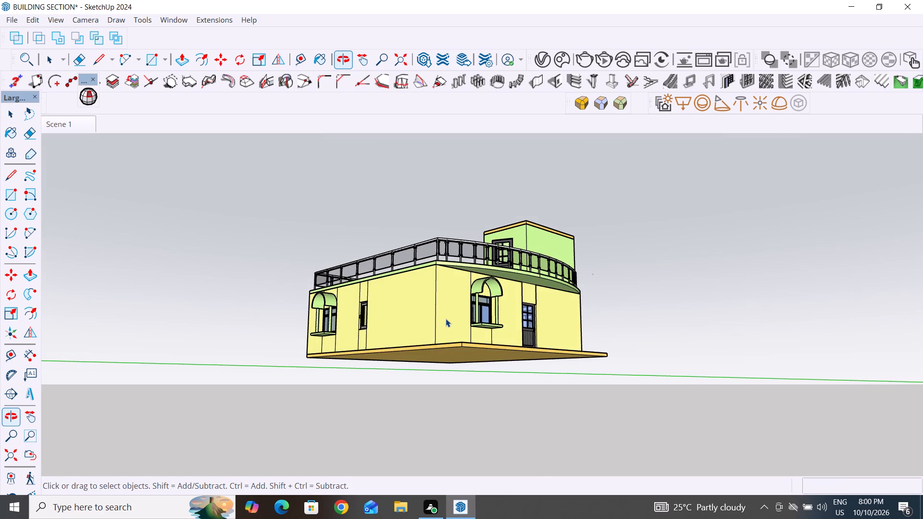
scroll(446, 319, "up", 2)
middle_click_drag(450, 327, 452, 347)
scroll(452, 347, "up", 3)
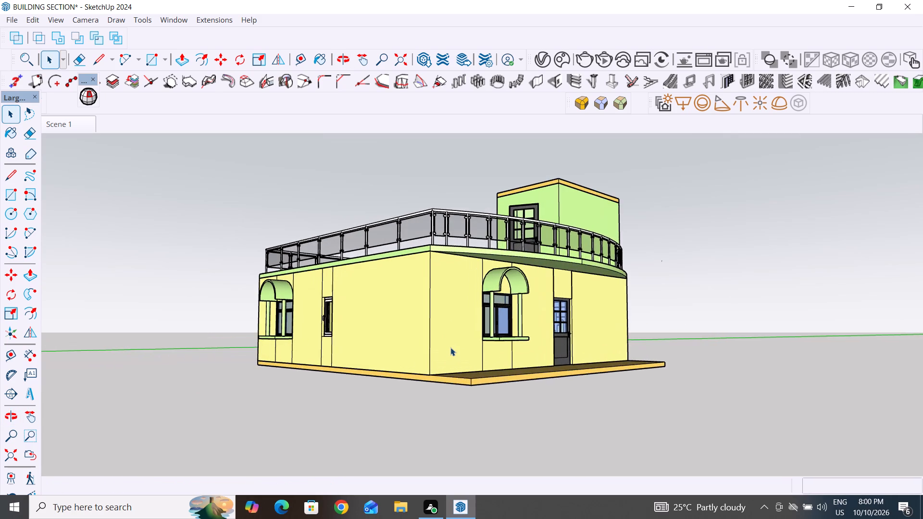
middle_click_drag(450, 347, 447, 359)
scroll(447, 359, "up", 1)
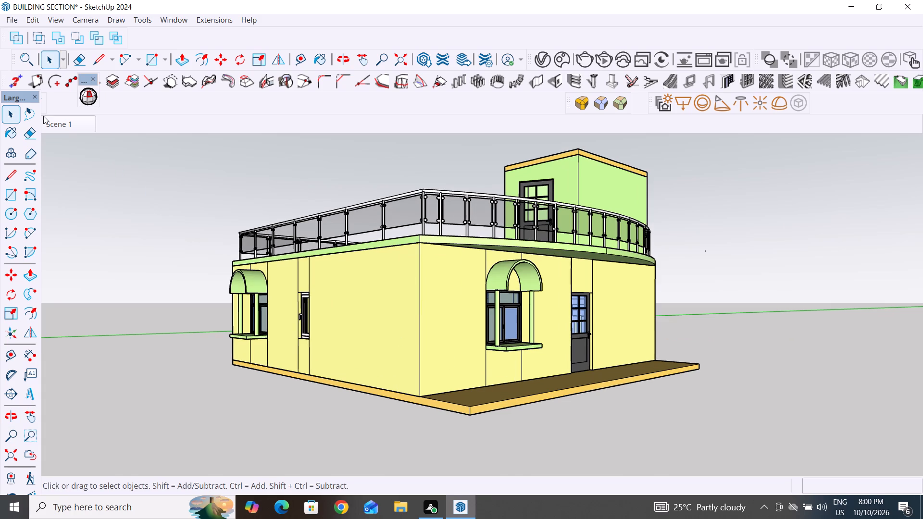
right_click(69, 122)
left_click(100, 166)
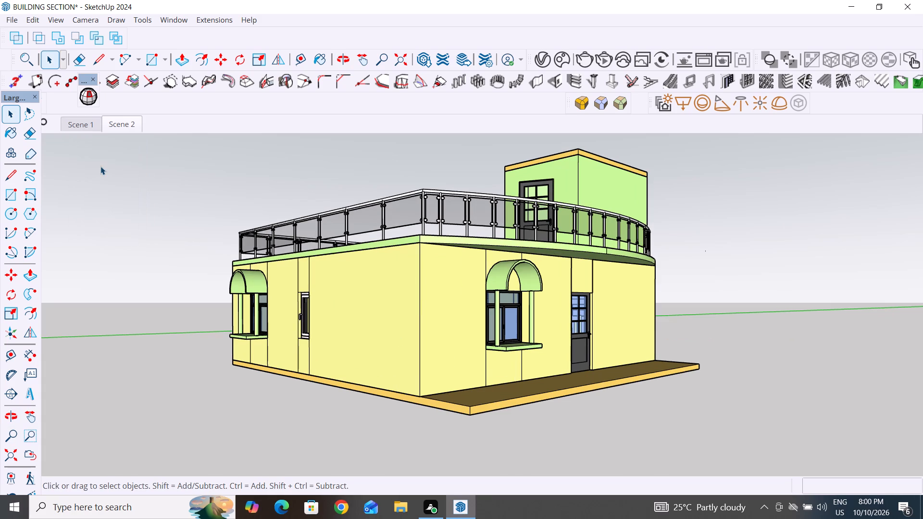
Update Scene 2 with the current low corner view of the house.
right_click(119, 124)
left_click(156, 180)
Examine the house from raised viewpoints around its side wall and rear corner, with the terrace and stair enclosure in view.
scroll(436, 450, "down", 2)
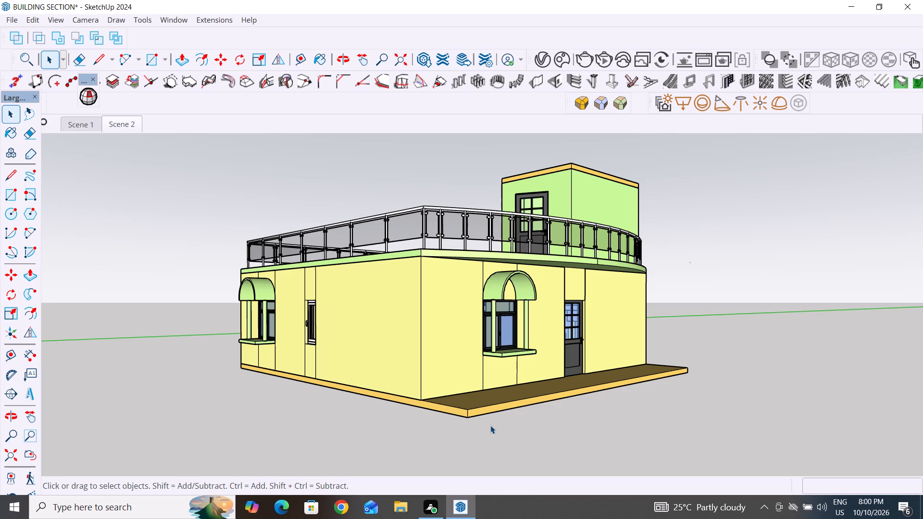
scroll(574, 426, "down", 3)
middle_click_drag(468, 411, 673, 441)
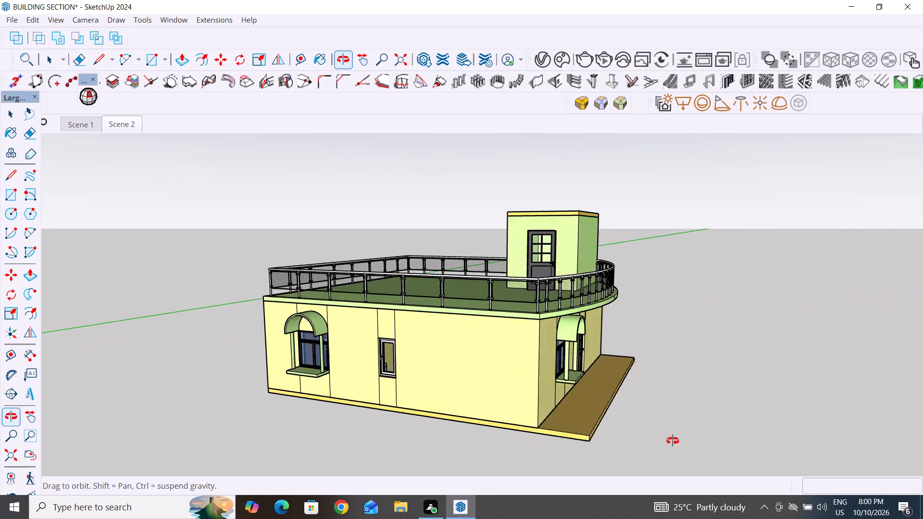
middle_click_drag(673, 441, 753, 432)
scroll(730, 328, "down", 4)
middle_click_drag(730, 355, 730, 381)
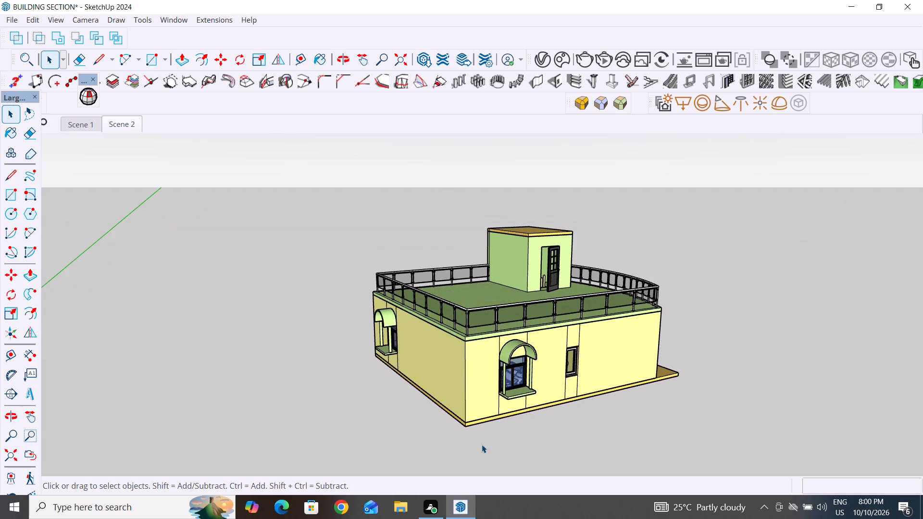
scroll(456, 449, "up", 3)
middle_click_drag(620, 368, 611, 407)
scroll(662, 251, "down", 3)
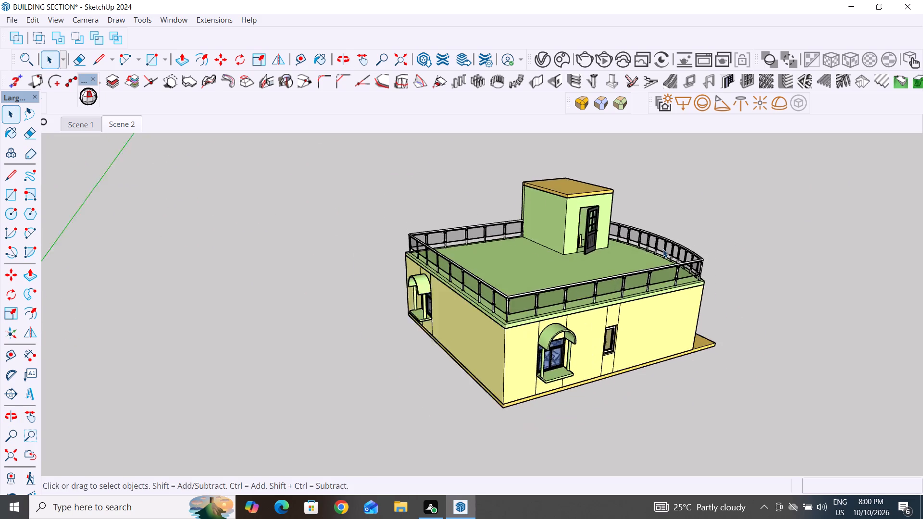
scroll(663, 249, "down", 1)
middle_click_drag(707, 217, 702, 285)
middle_click_drag(702, 285, 701, 243)
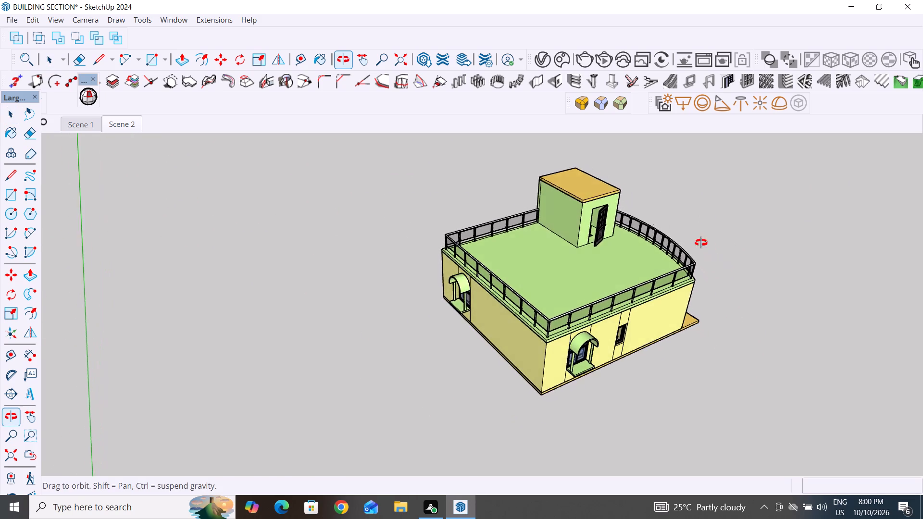
middle_click_drag(701, 243, 688, 237)
scroll(728, 280, "up", 4)
middle_click_drag(735, 294, 724, 288)
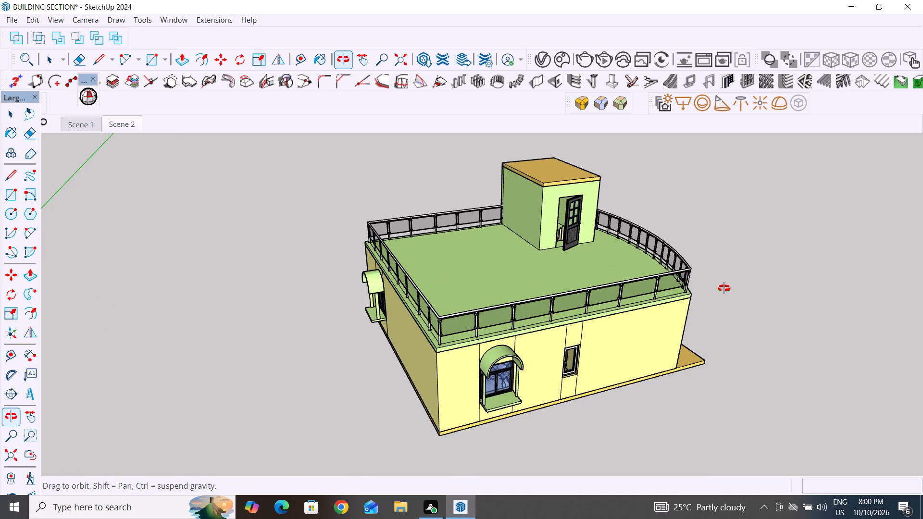
middle_click_drag(724, 288, 679, 299)
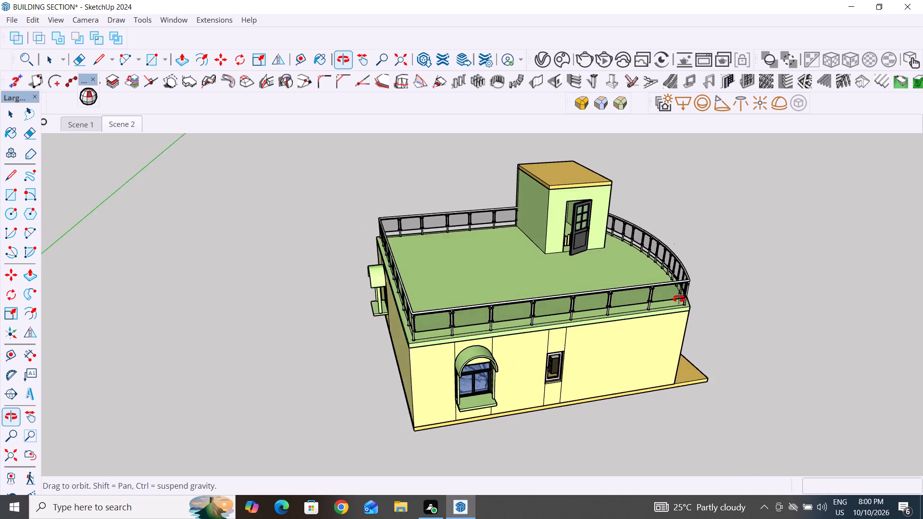
middle_click_drag(679, 299, 799, 305)
scroll(551, 457, "up", 2)
middle_click_drag(550, 452, 573, 445)
scroll(549, 460, "down", 1)
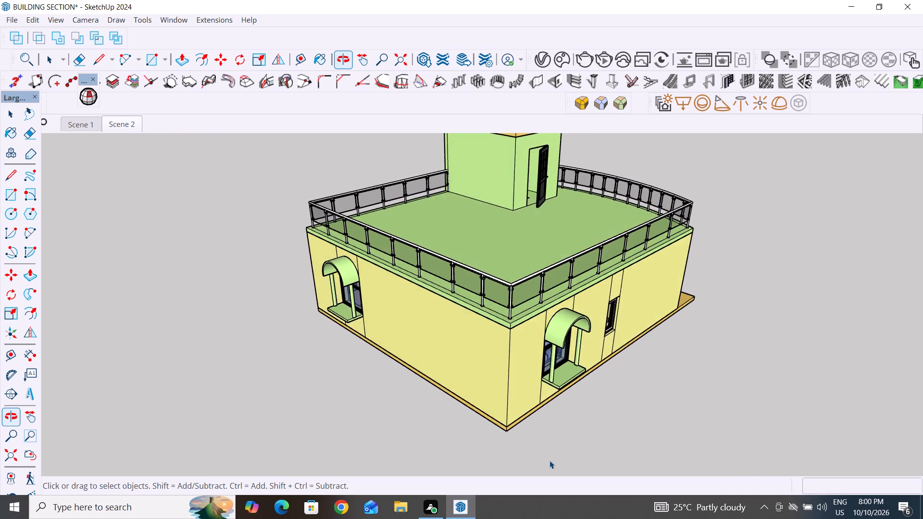
scroll(549, 460, "down", 2)
scroll(590, 264, "up", 1)
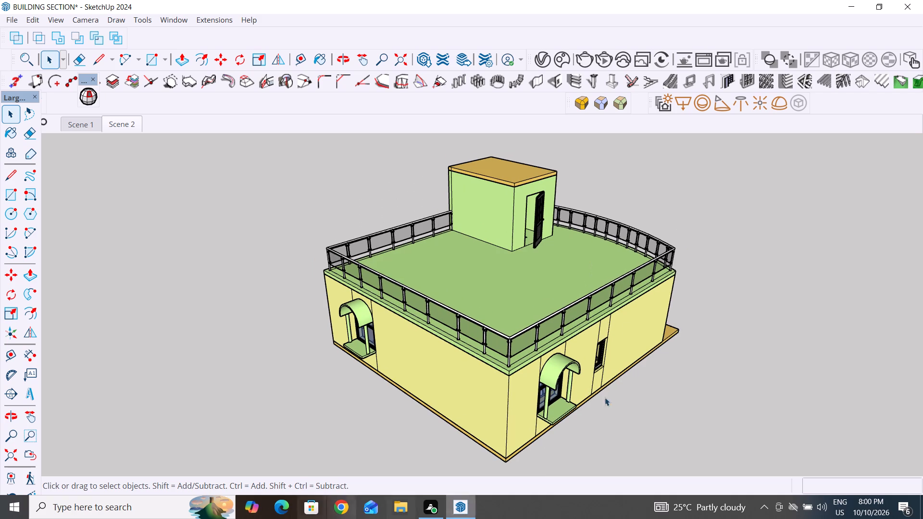
scroll(632, 230, "up", 1)
scroll(623, 285, "down", 2)
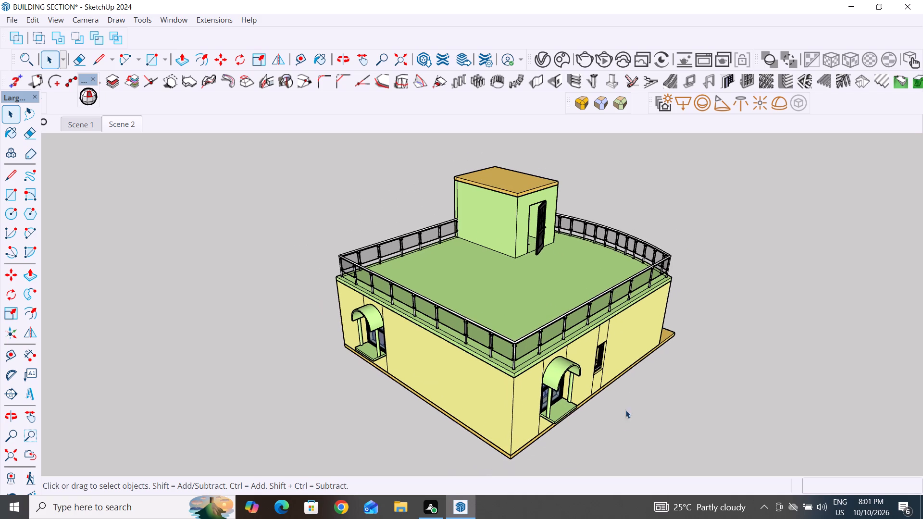
scroll(548, 458, "up", 1)
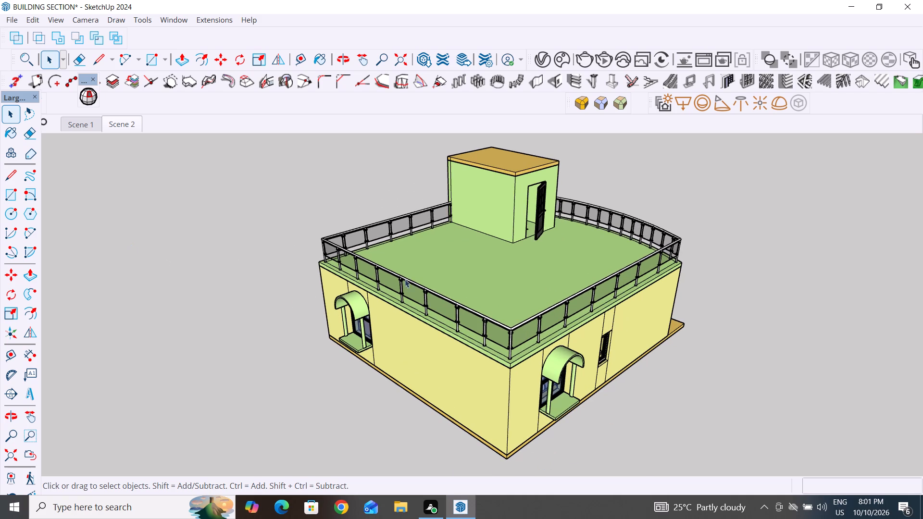
middle_click_drag(663, 337, 609, 331)
Recall Scene 1 and Scene 2 in turn to check their saved camera views.
left_click(87, 124)
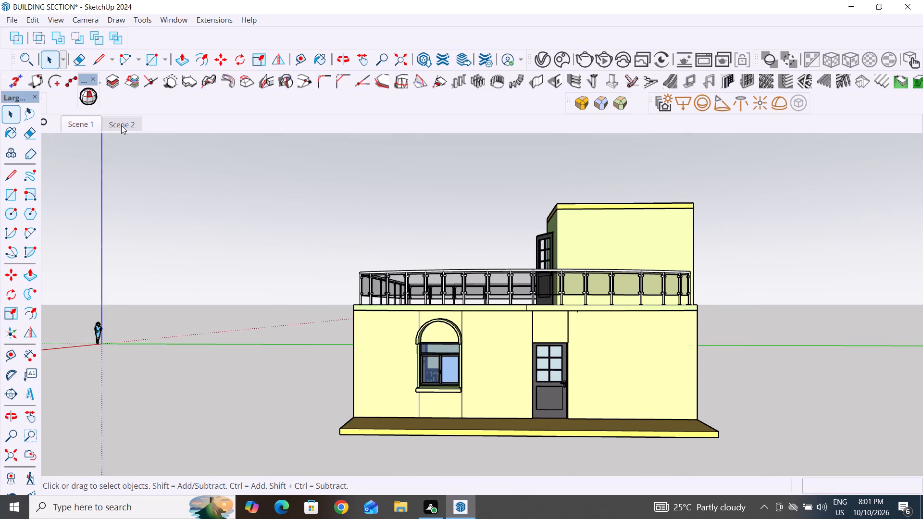
left_click(121, 125)
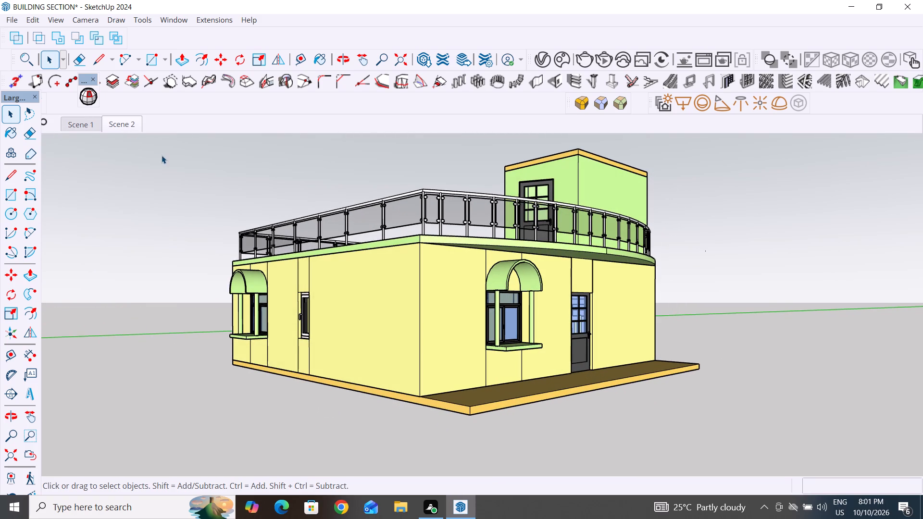
Add a new scene after Scene 2.
right_click(125, 124)
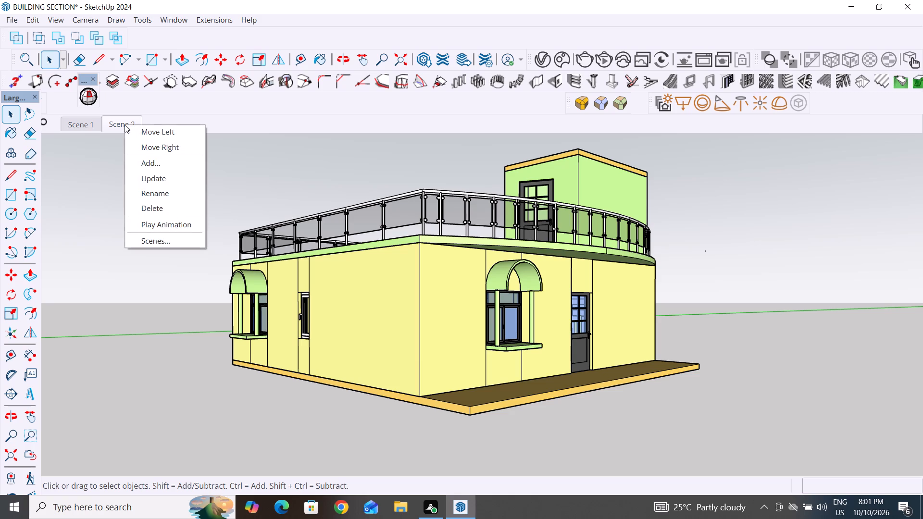
left_click(161, 162)
Frame the whole house in a raised rear-corner view showing both walls, terrace and stair enclosure, and update Scene 3 with it.
scroll(411, 209, "down", 3)
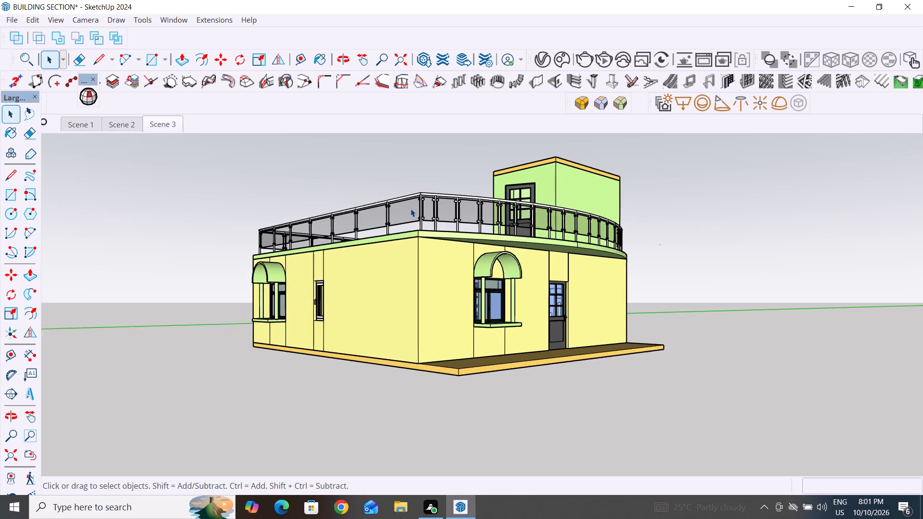
middle_click_drag(361, 250, 640, 346)
scroll(649, 324, "up", 1)
scroll(695, 250, "down", 4)
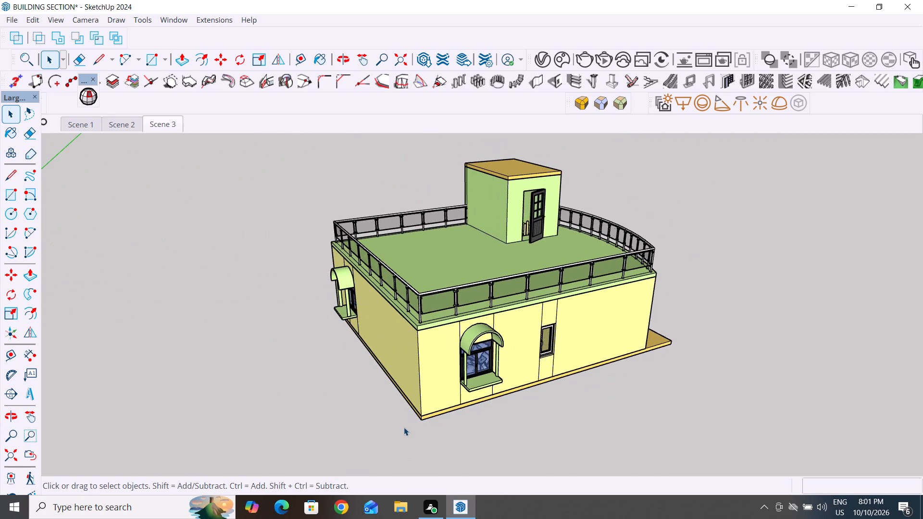
scroll(404, 427, "down", 2)
middle_click_drag(404, 429, 477, 400)
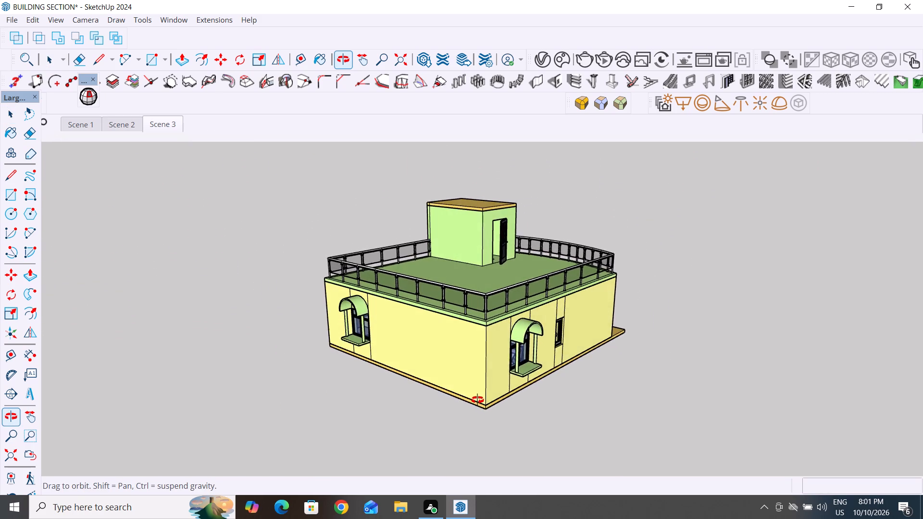
middle_click_drag(477, 400, 460, 445)
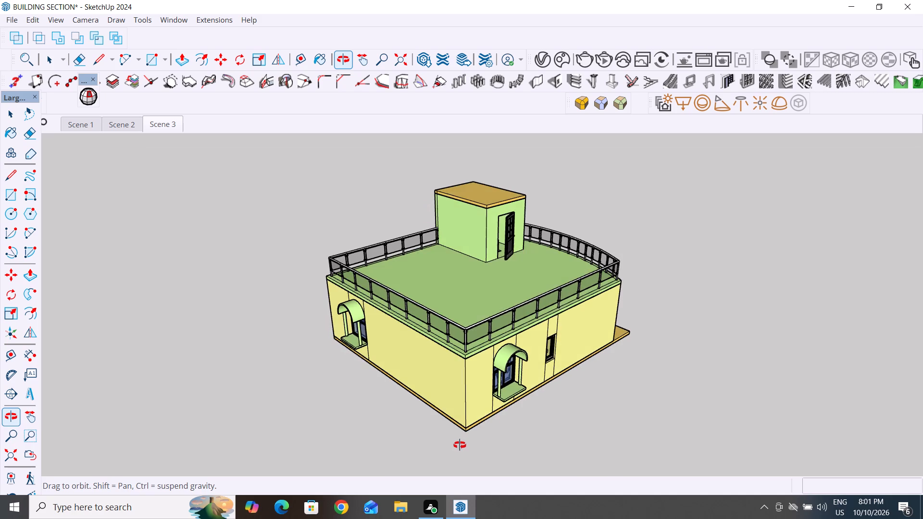
middle_click_drag(460, 445, 460, 460)
scroll(484, 349, "up", 3)
scroll(474, 398, "up", 1)
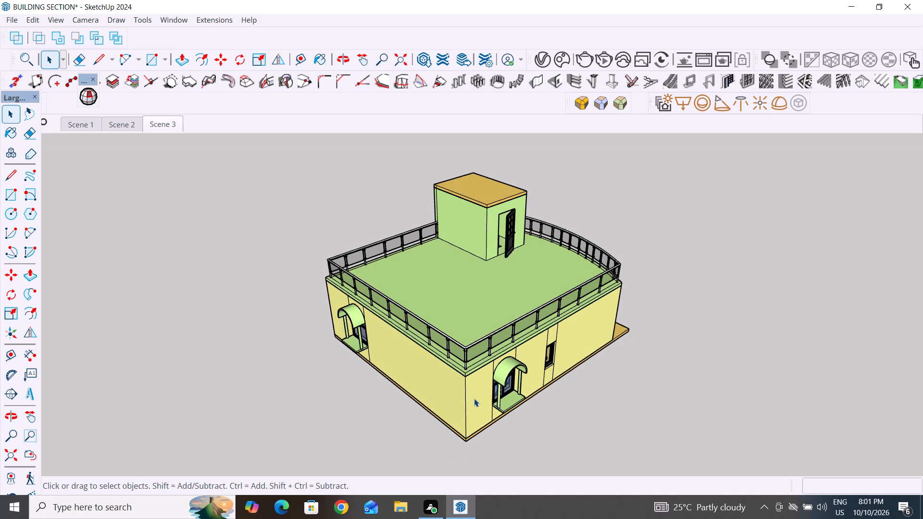
scroll(474, 398, "up", 2)
middle_click_drag(477, 389, 468, 340)
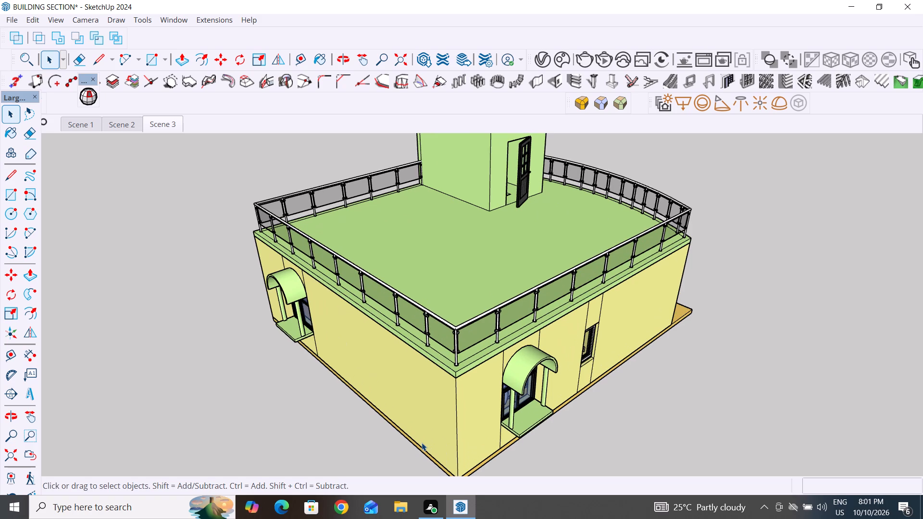
scroll(460, 391, "down", 4)
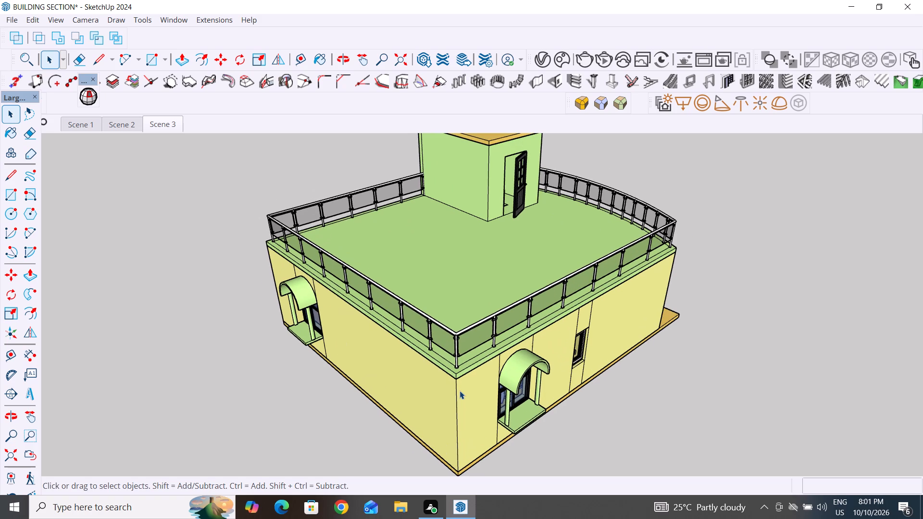
scroll(460, 391, "down", 4)
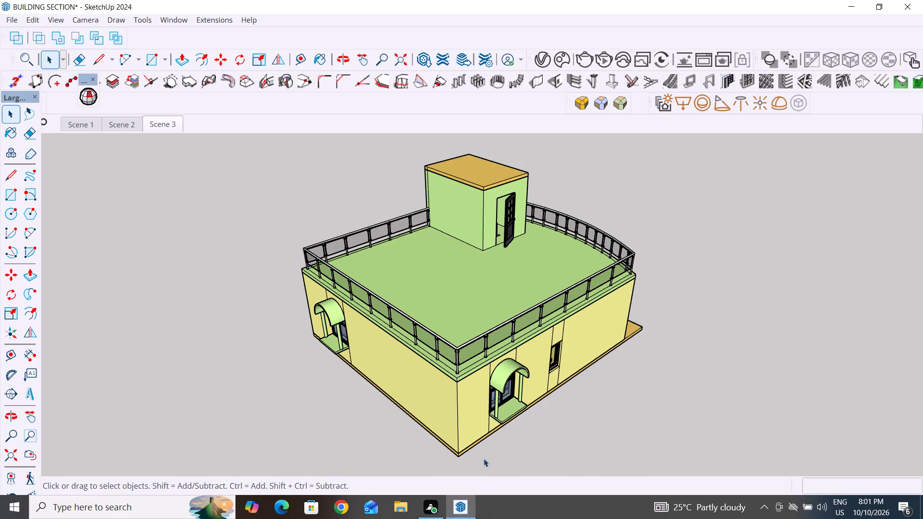
right_click(166, 124)
left_click(212, 177)
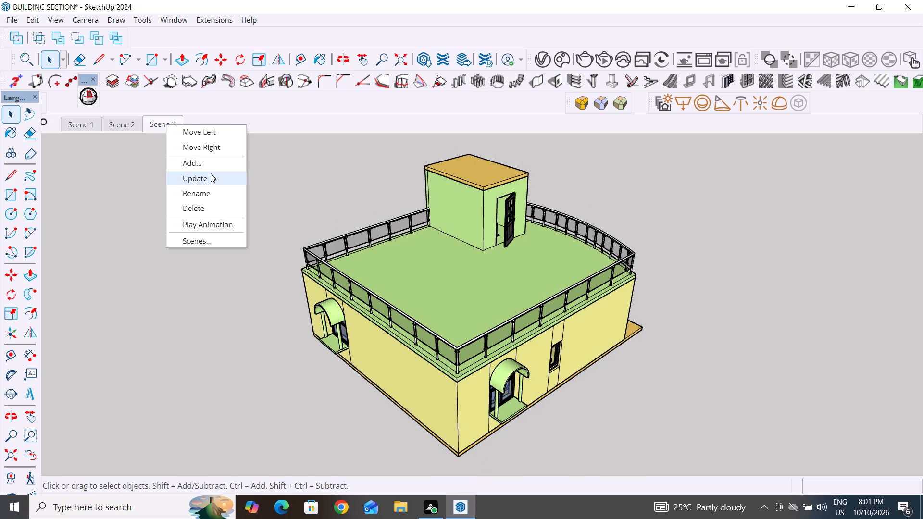
Frame a raised, nearly frontal view of the rear wall and terrace, add it as a new scene after Scene 3, and update that scene.
middle_click_drag(392, 403, 525, 378)
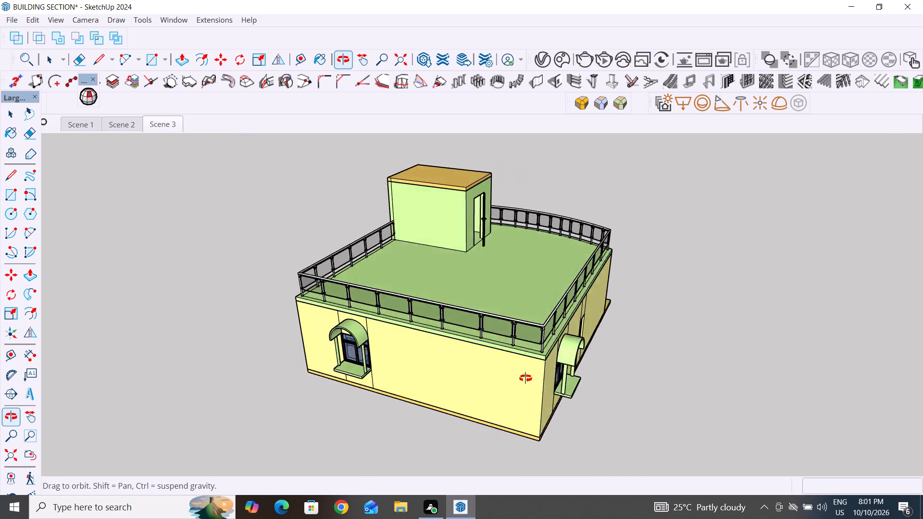
middle_click_drag(525, 378, 593, 353)
scroll(687, 288, "up", 1)
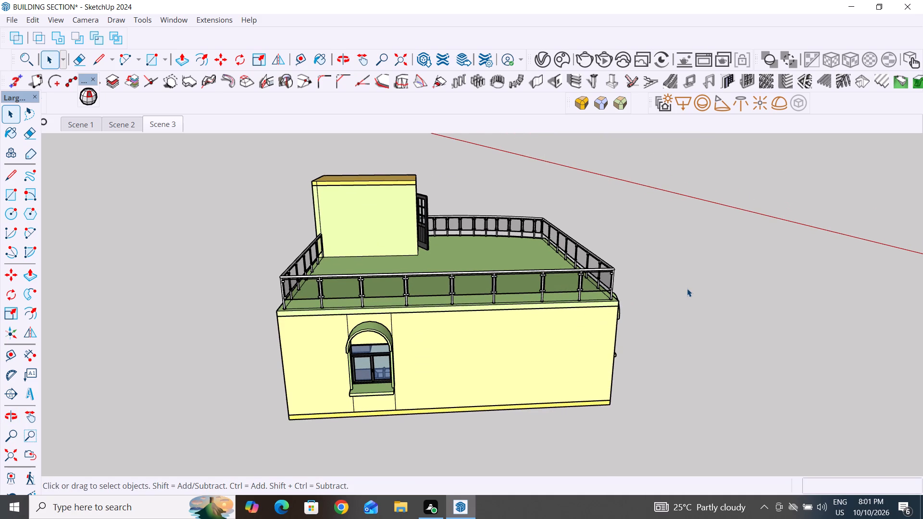
middle_click_drag(692, 324, 686, 359)
scroll(722, 312, "down", 2)
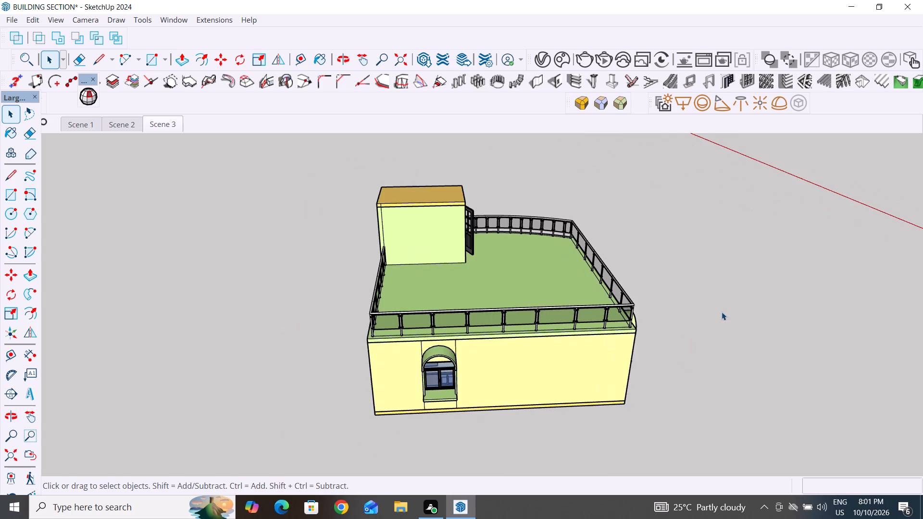
middle_click_drag(722, 312, 707, 340)
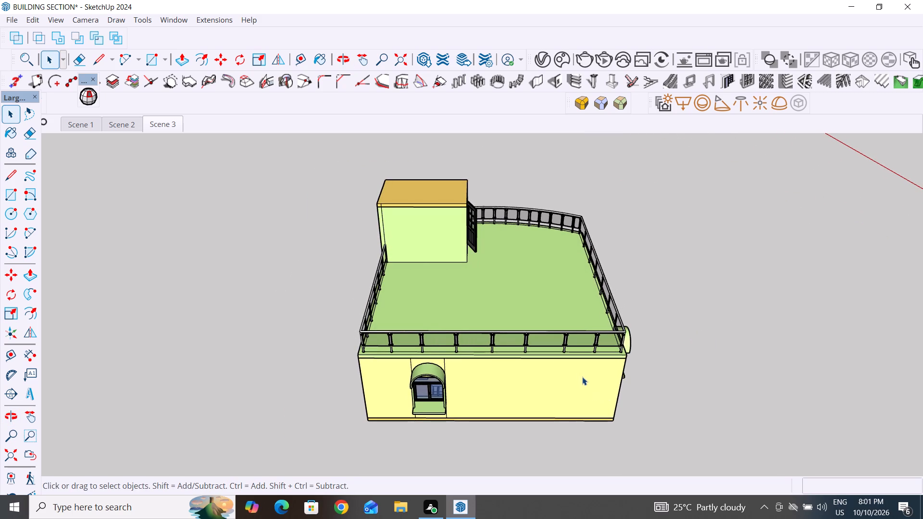
scroll(581, 373, "down", 1)
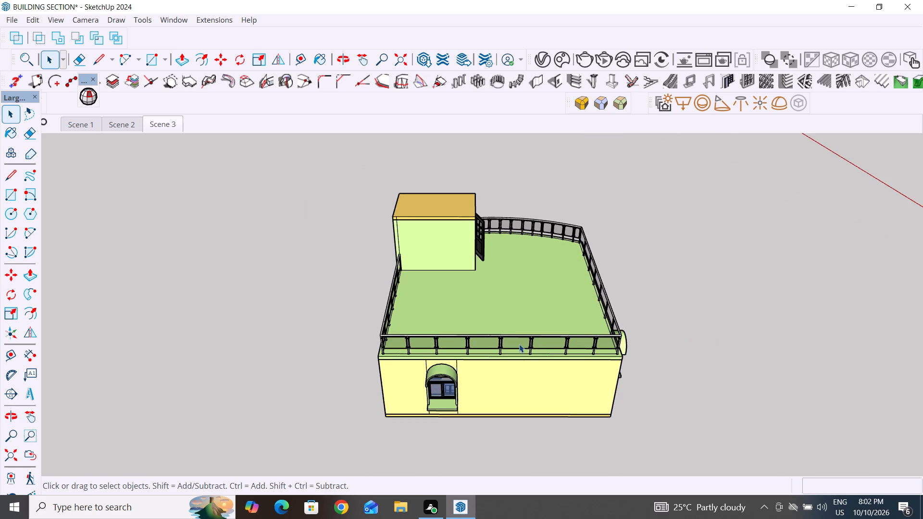
scroll(580, 366, "up", 2)
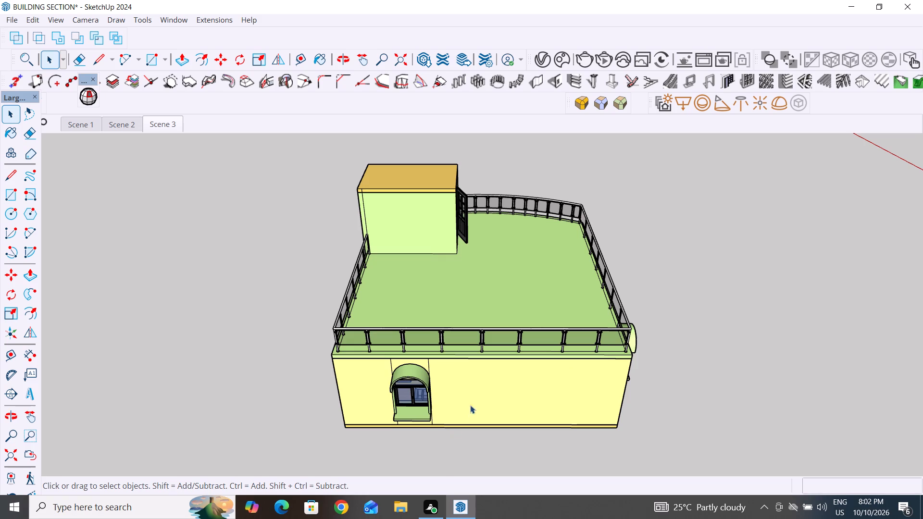
right_click(168, 123)
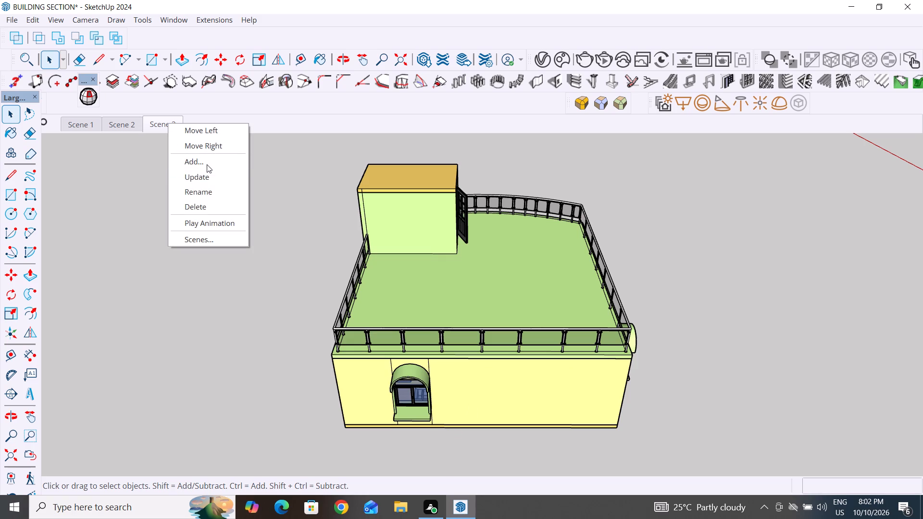
left_click(208, 163)
right_click(211, 123)
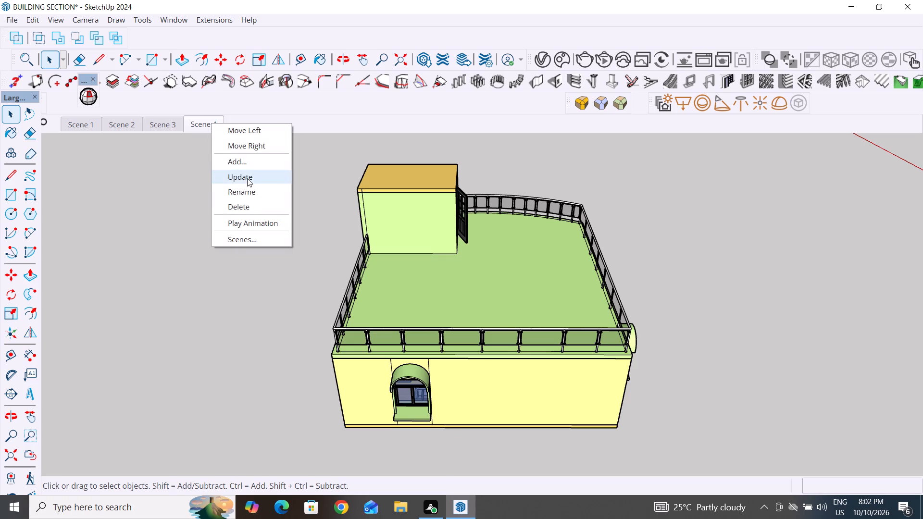
left_click(249, 181)
Recall Scenes 1, 2 and 3 in turn to review their saved camera views.
left_click(83, 125)
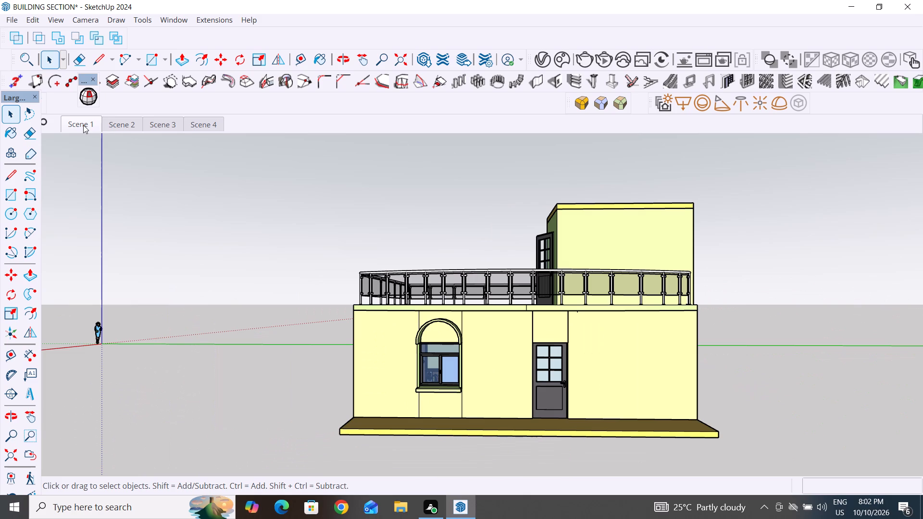
left_click(114, 124)
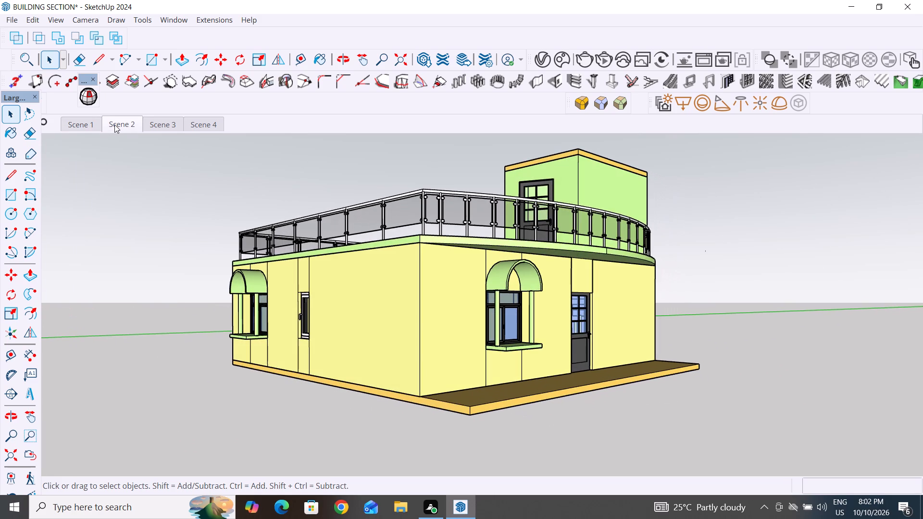
left_click(152, 126)
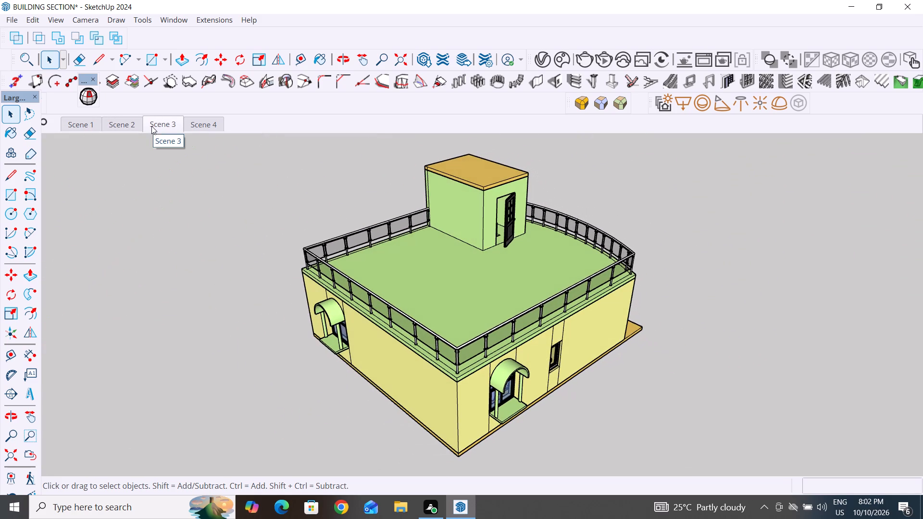
From Scene 4, turn to a low, frontal view of the windowless side wall and switch the camera to Two-Point Perspective.
left_click(205, 123)
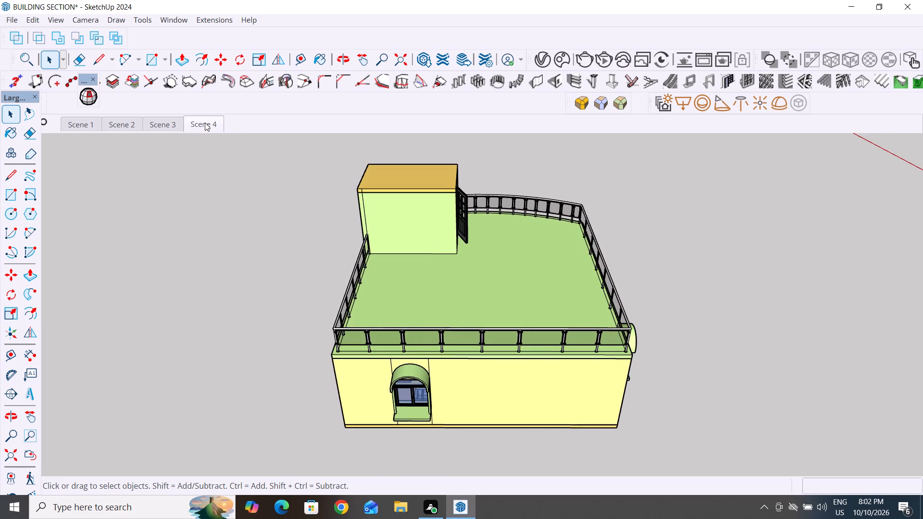
scroll(280, 309, "down", 2)
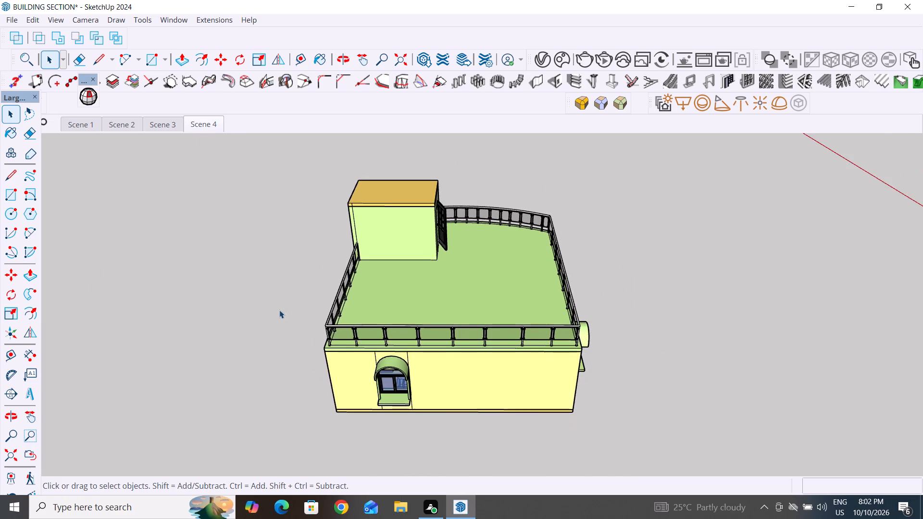
middle_click_drag(280, 313, 613, 232)
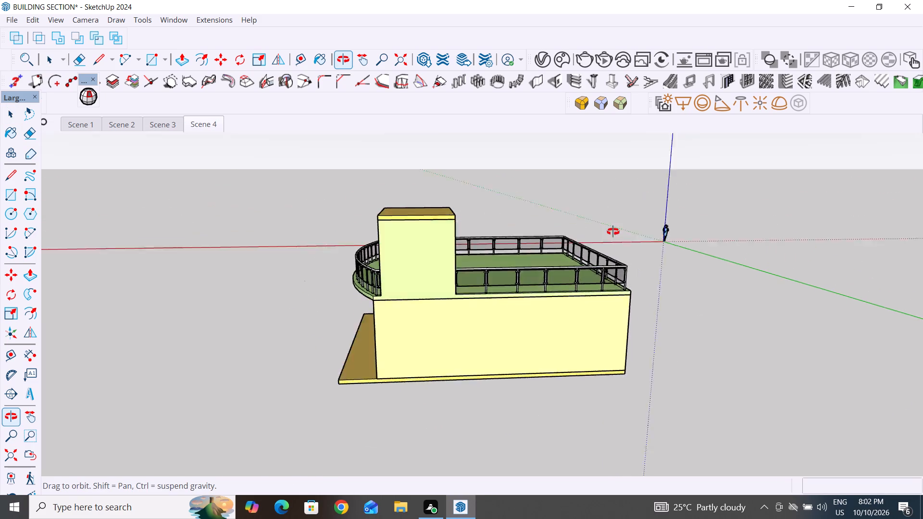
middle_click_drag(613, 232, 626, 215)
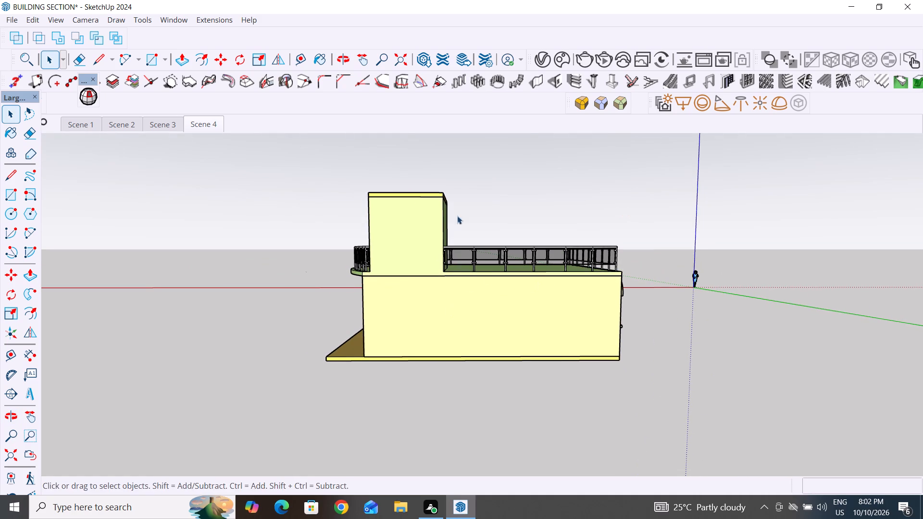
left_click(56, 23)
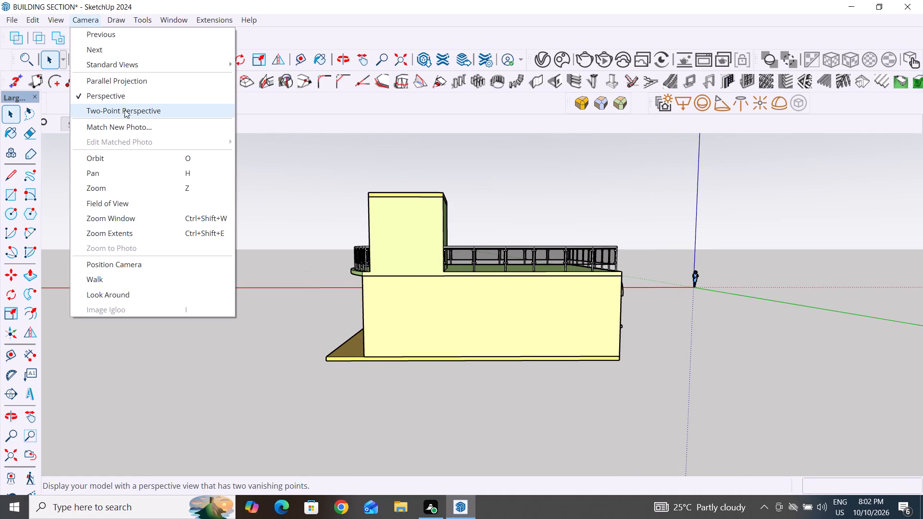
left_click(125, 110)
Frame the full windowless side elevation with the stair enclosure and terrace railing, and update Scene 4 with it.
scroll(105, 294, "down", 4)
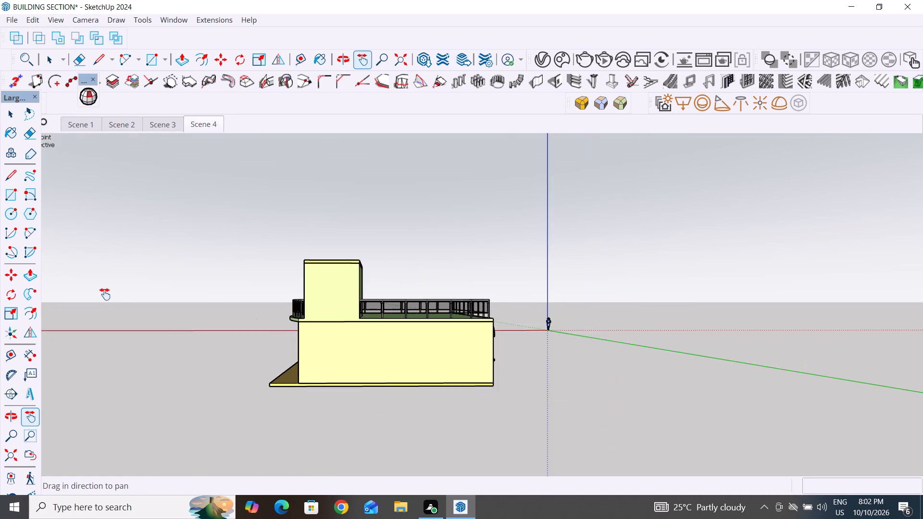
scroll(247, 411, "up", 4)
scroll(432, 404, "up", 1)
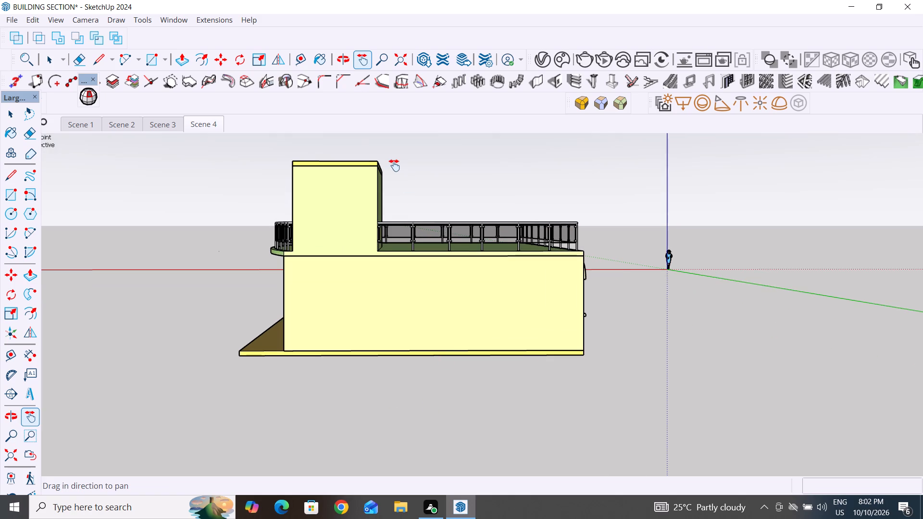
scroll(394, 161, "up", 1)
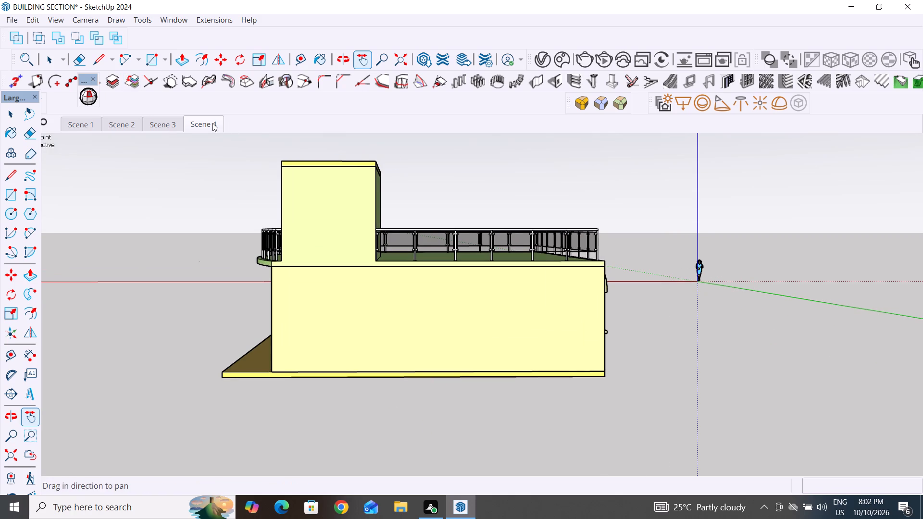
scroll(175, 252, "up", 2)
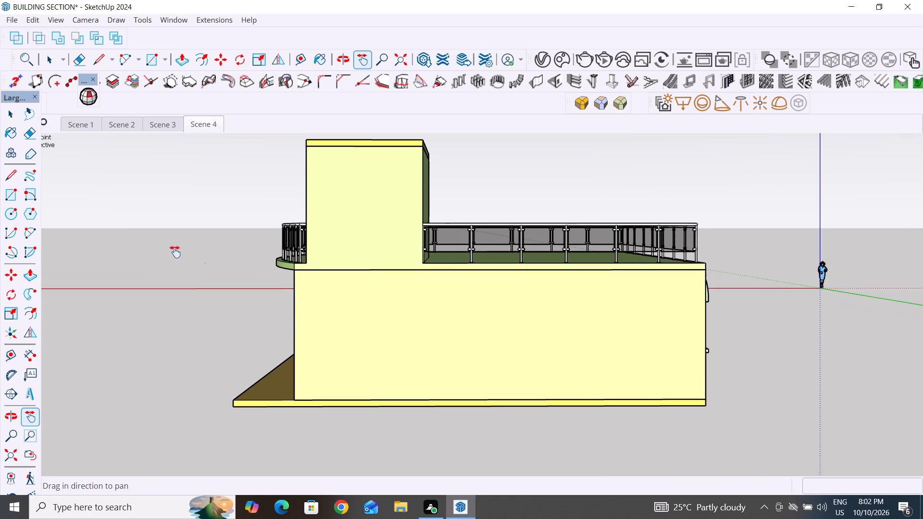
scroll(175, 258, "down", 1)
scroll(713, 349, "down", 3)
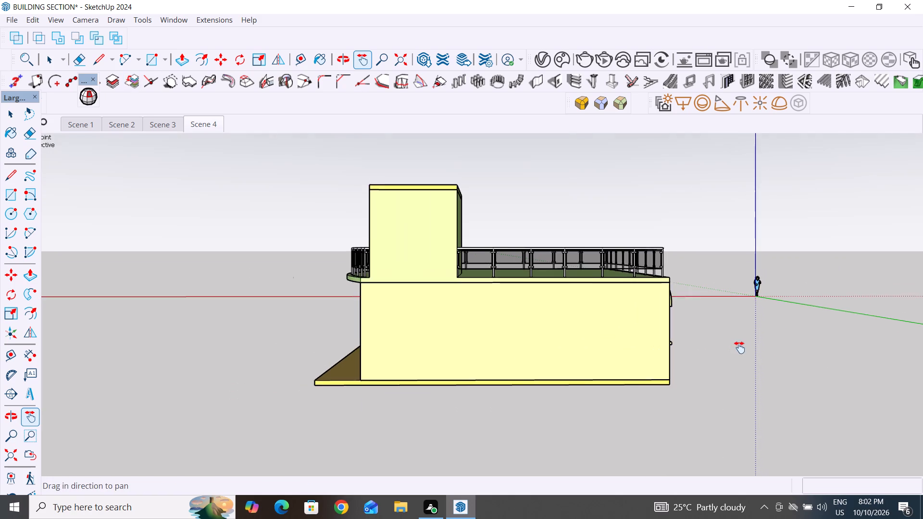
scroll(783, 359, "up", 2)
middle_click(791, 353)
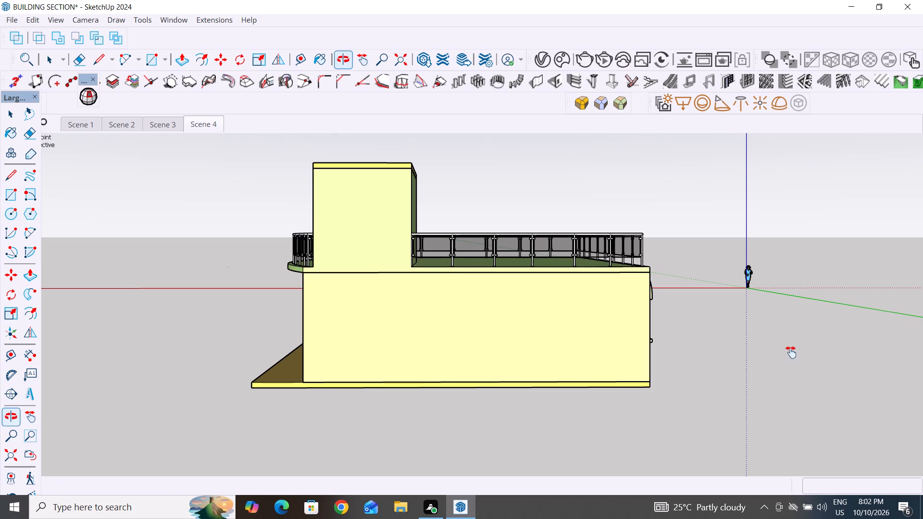
right_click(210, 125)
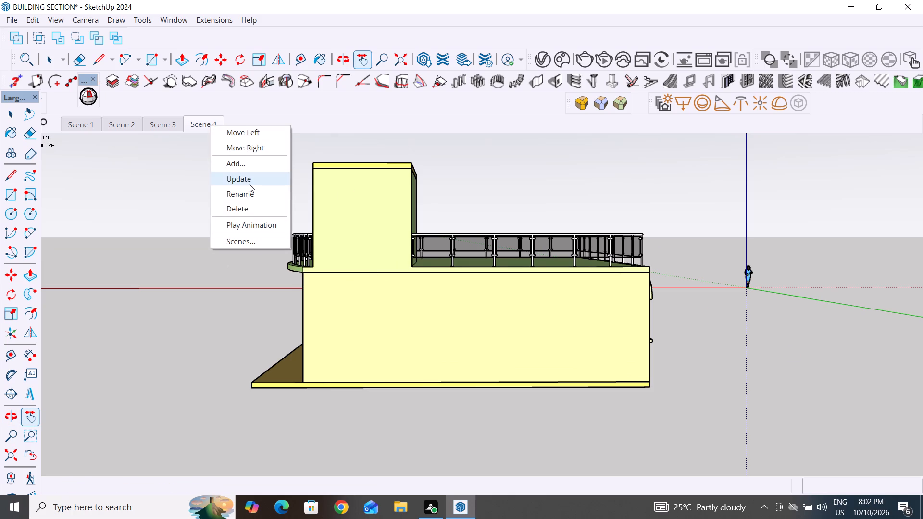
left_click(249, 184)
Recall Scenes 1 to 4 and switch back between them to compare their saved camera views.
left_click(79, 124)
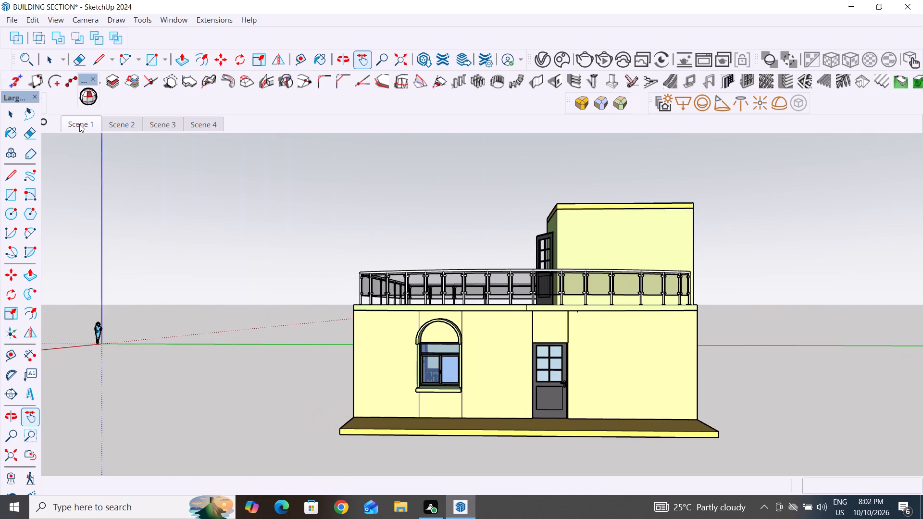
left_click(119, 126)
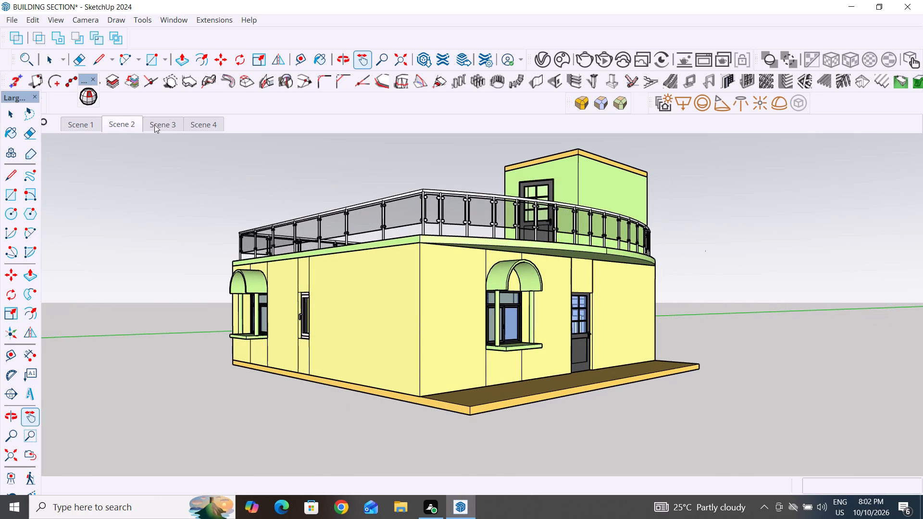
left_click(171, 122)
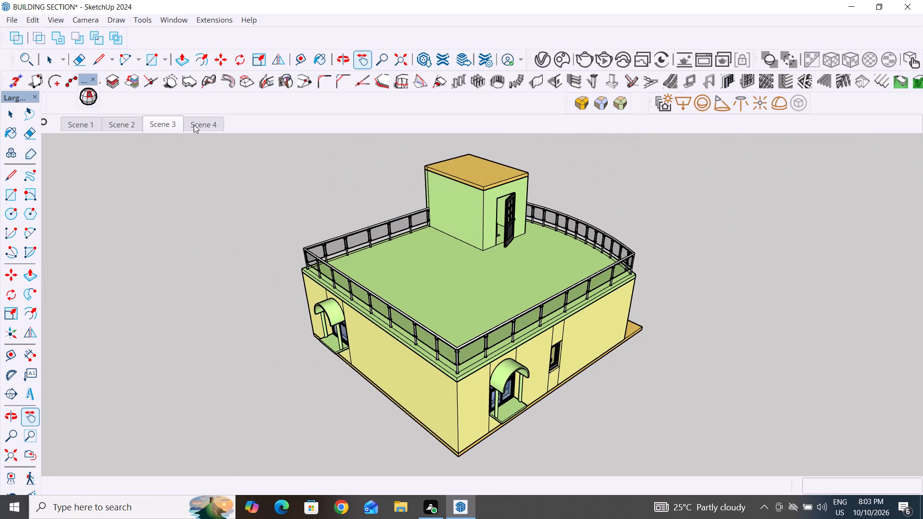
left_click(206, 125)
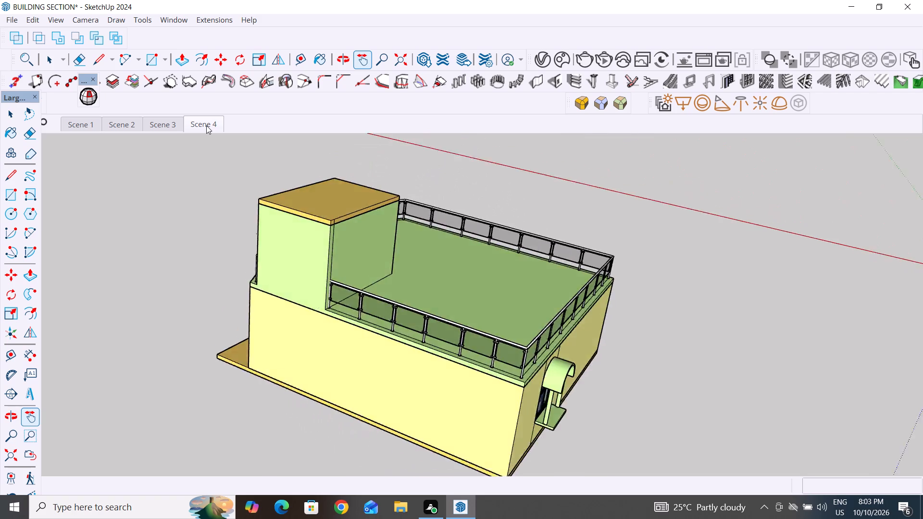
left_click(160, 123)
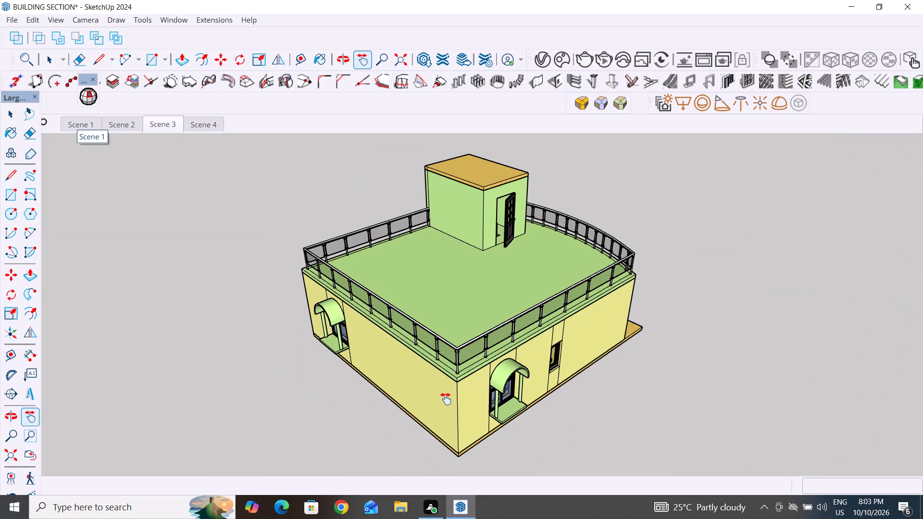
middle_click_drag(446, 399, 455, 344)
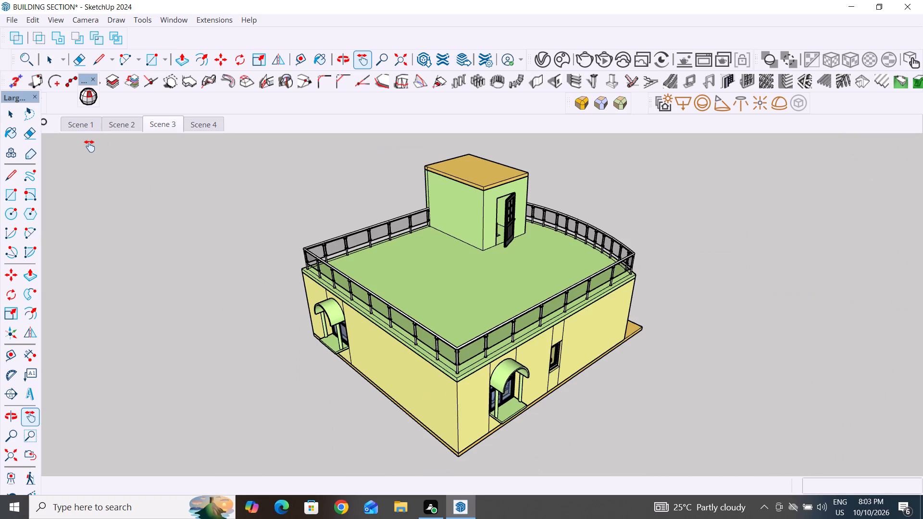
left_click(84, 129)
left_click(87, 127)
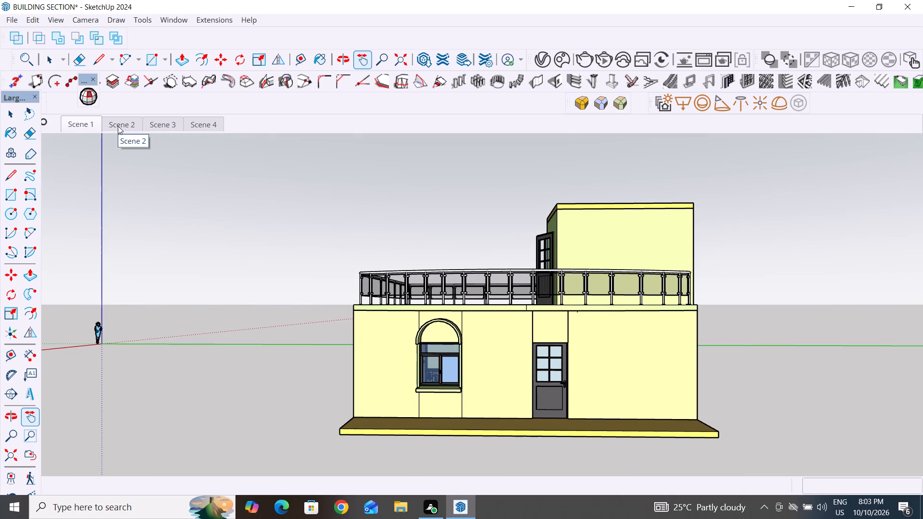
left_click(118, 126)
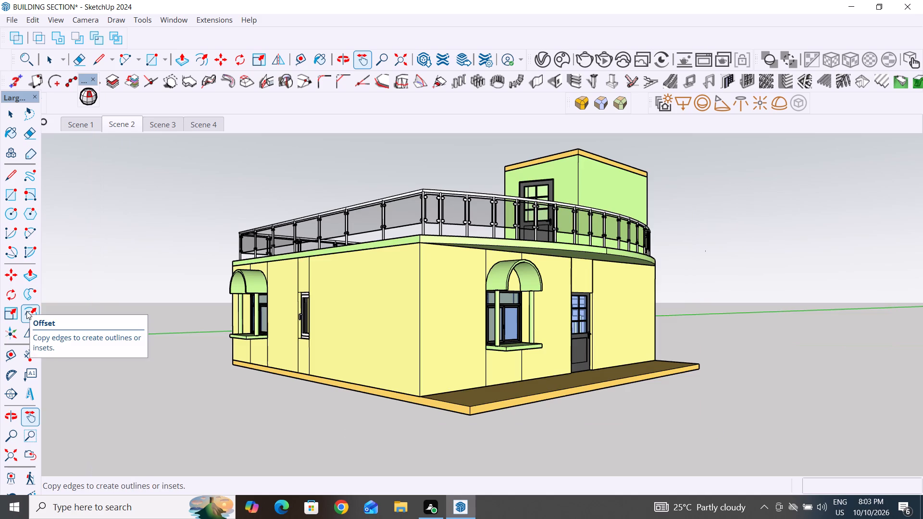
left_click(82, 127)
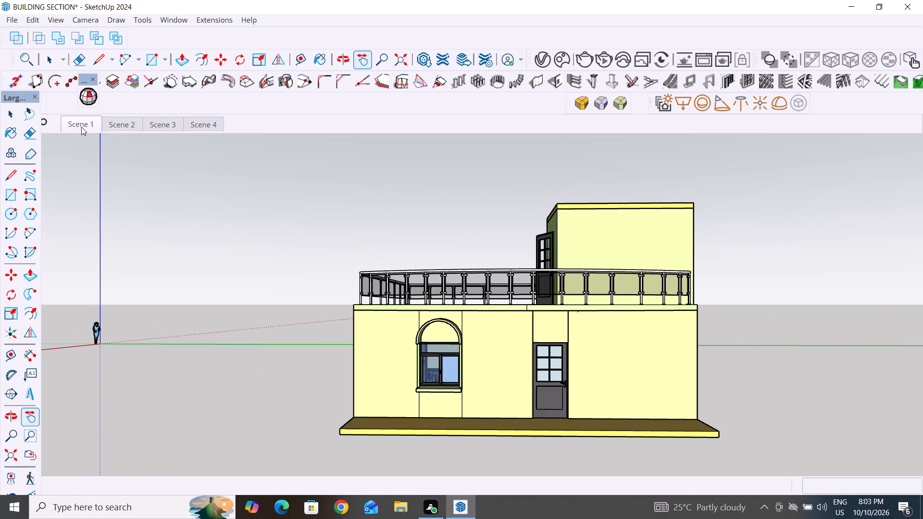
left_click(125, 127)
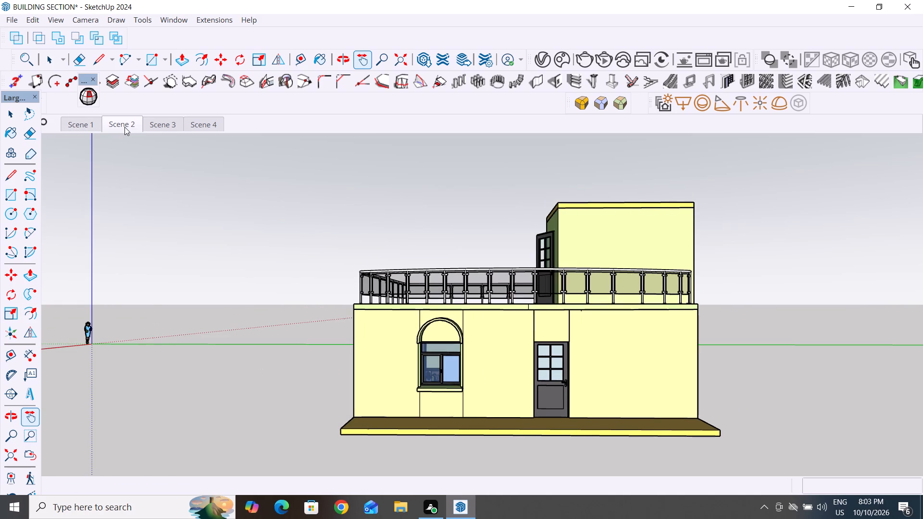
Reframe Scene 3 as a closer, near eye-level corner view of the two walls with arched window canopies, and update the scene.
left_click(161, 125)
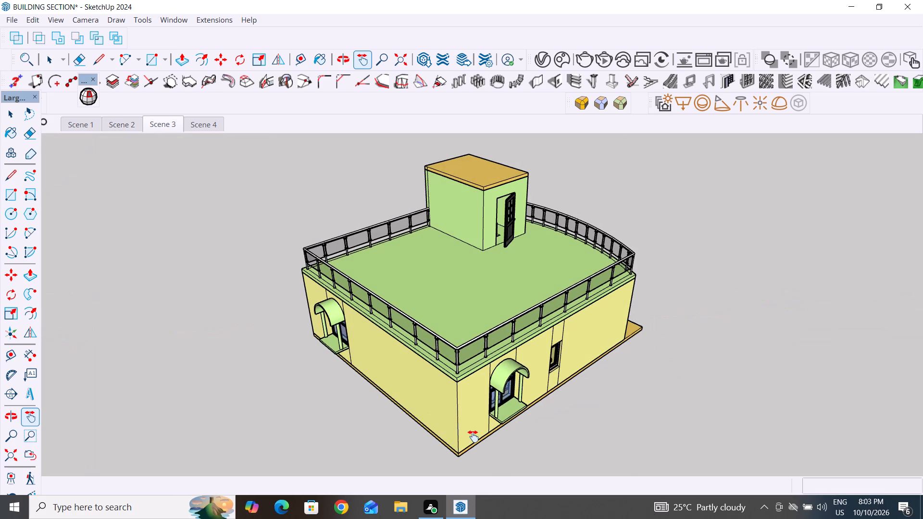
middle_click_drag(521, 431, 529, 380)
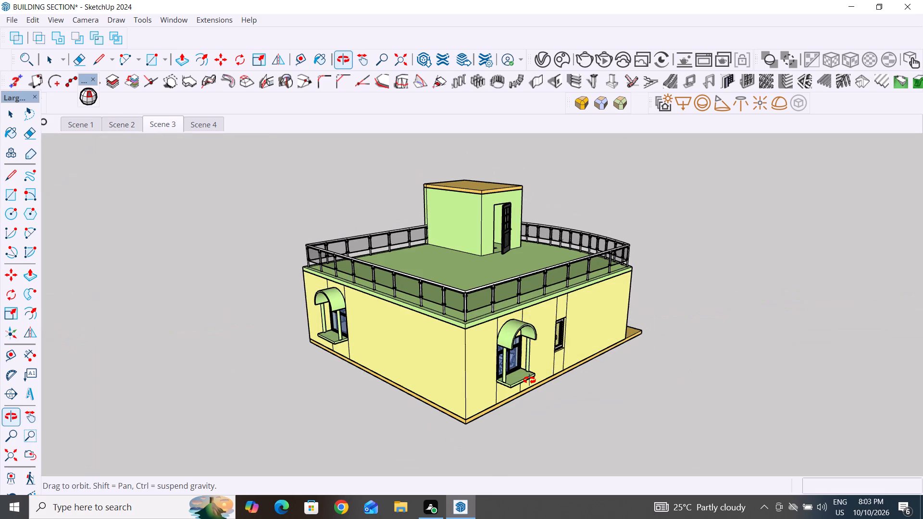
middle_click_drag(529, 380, 492, 331)
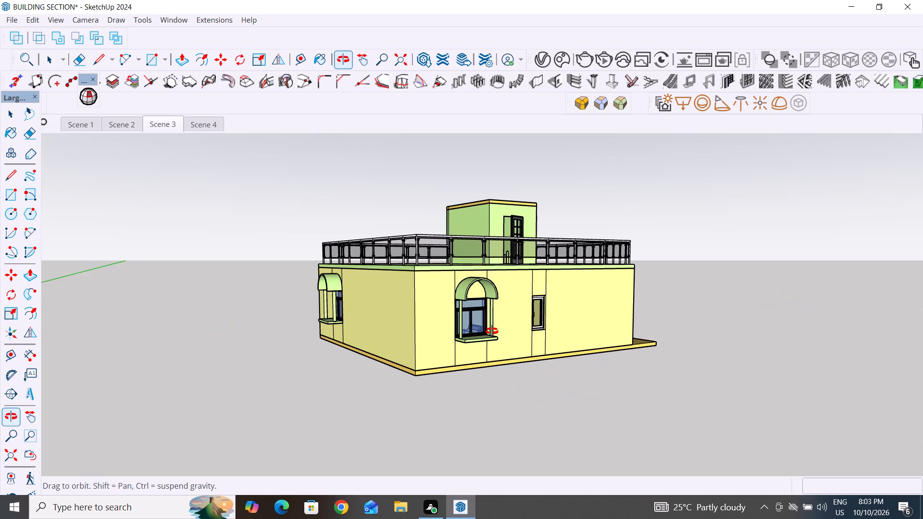
middle_click_drag(492, 331, 488, 321)
scroll(481, 309, "up", 2)
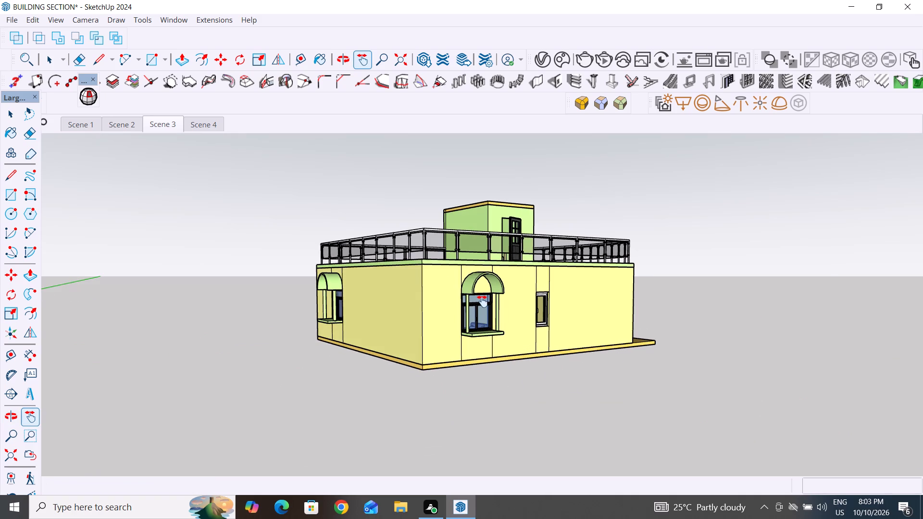
scroll(482, 301, "up", 2)
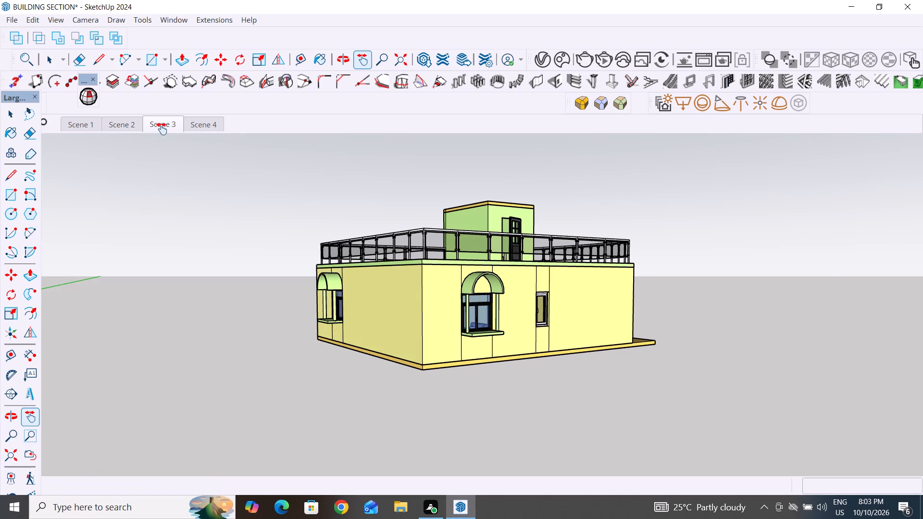
right_click(162, 129)
right_click_drag(170, 121, 160, 137)
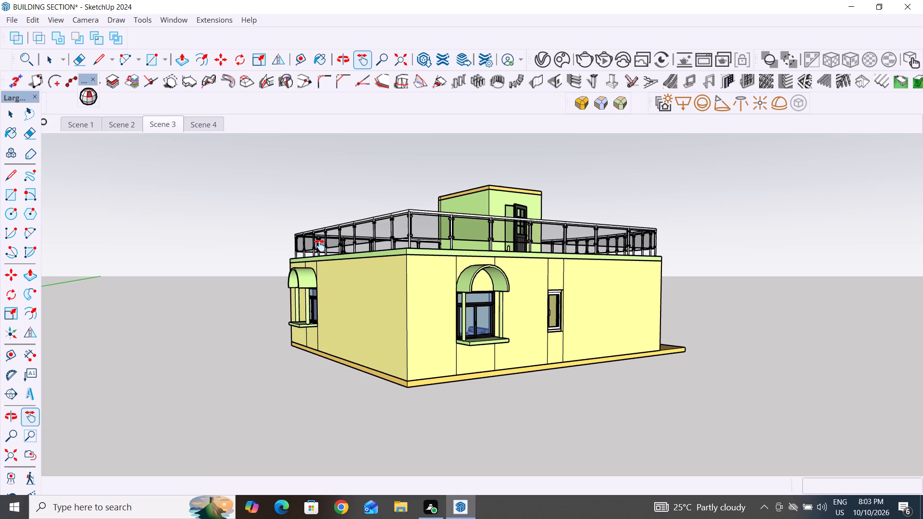
left_click(9, 115)
right_click(170, 128)
left_click(209, 180)
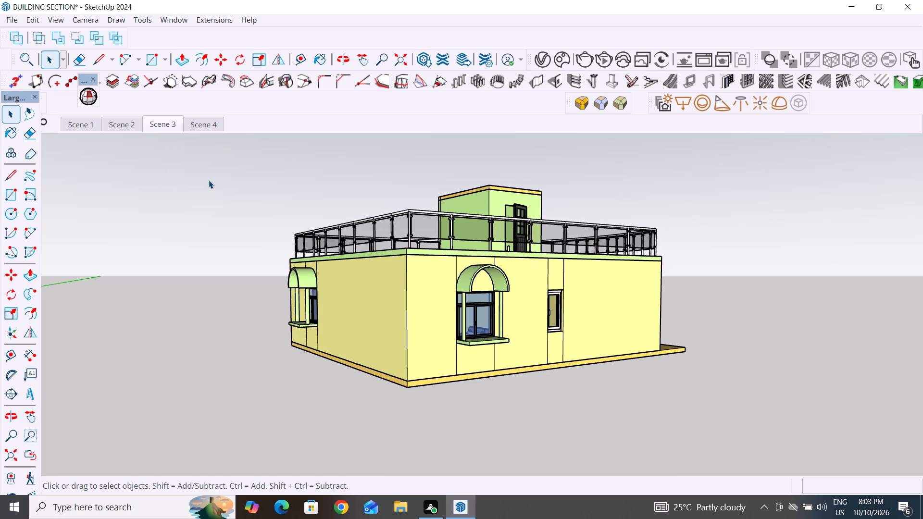
Recall Scenes 1, 2, 3 and 4 in turn to review their saved camera views.
left_click(78, 122)
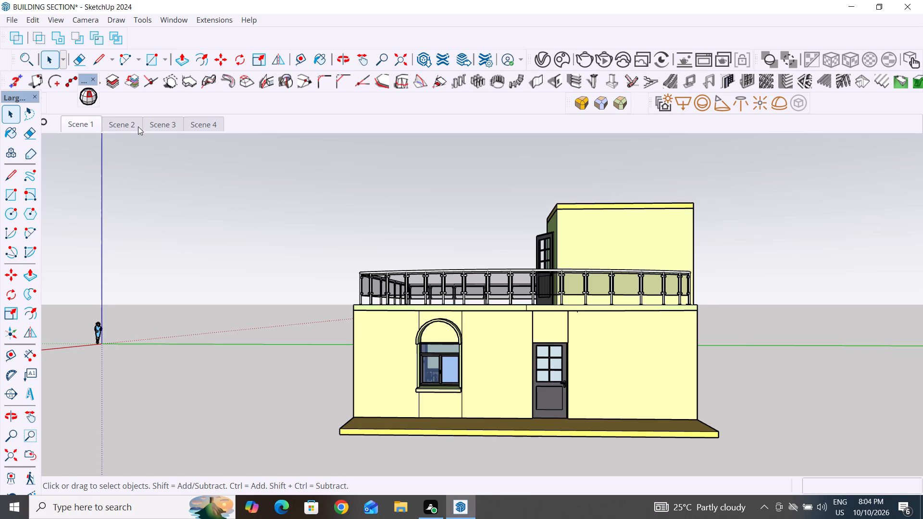
left_click(123, 125)
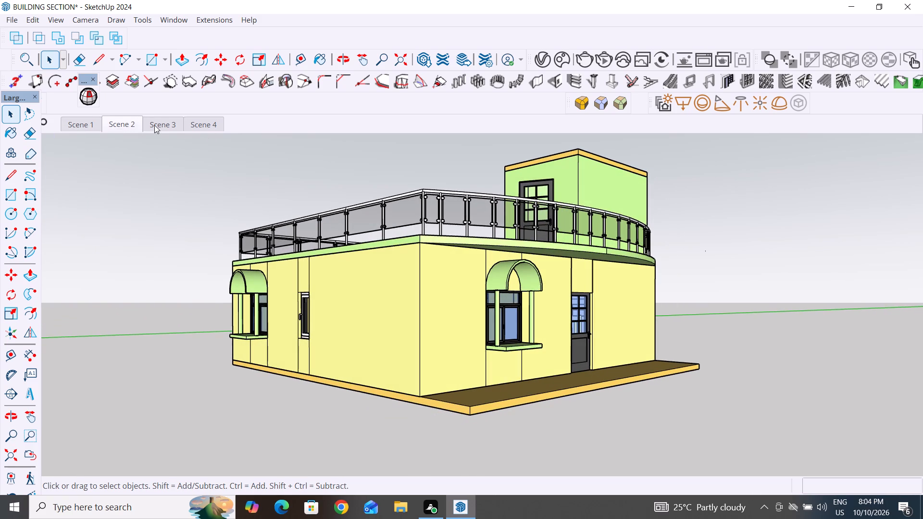
left_click(155, 126)
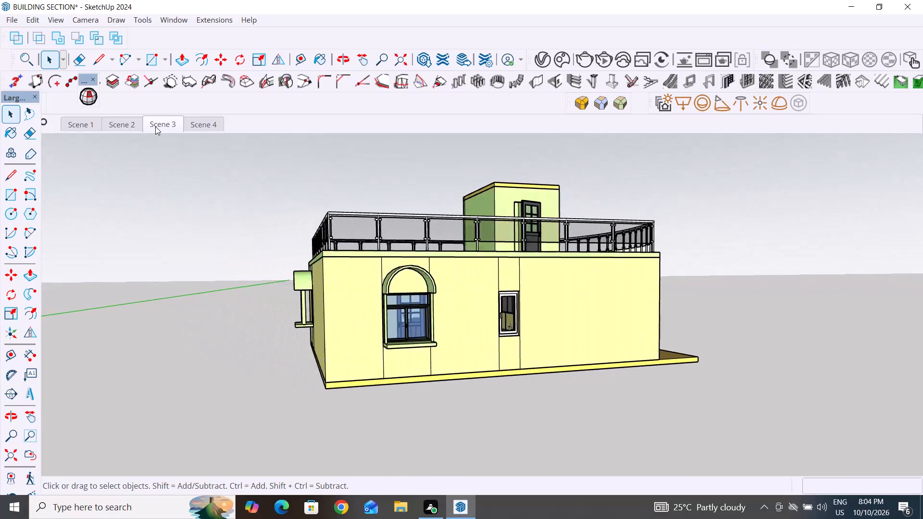
left_click(200, 125)
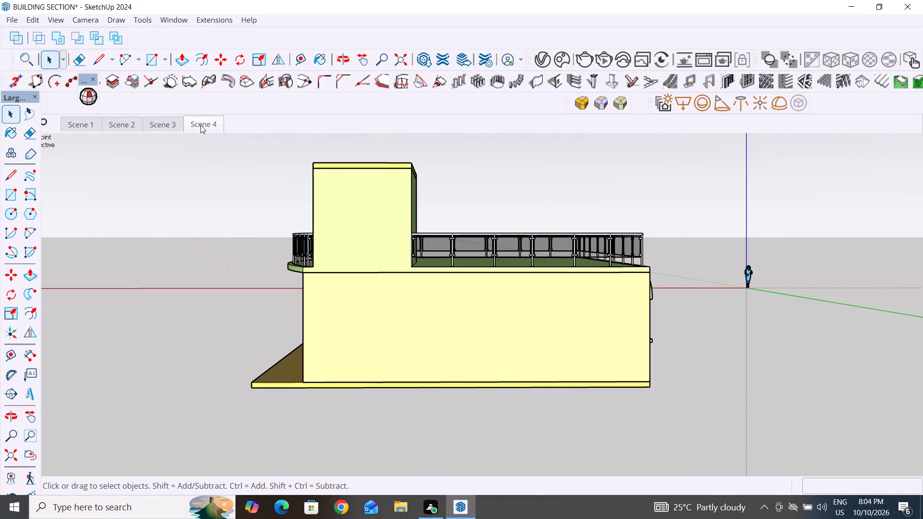
Frame the corner between the windowless wall and the wall with one arched-canopy window, and add it as a new scene after Scene 4.
middle_click_drag(610, 272, 396, 276)
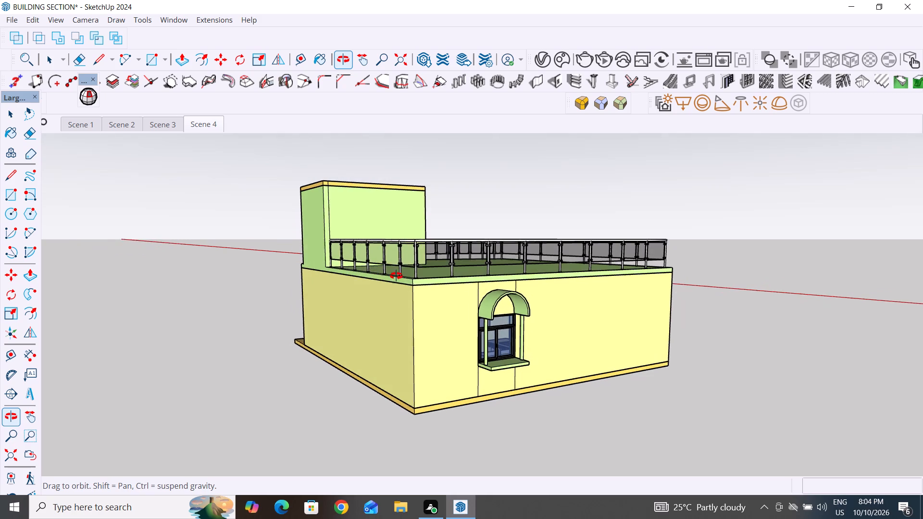
middle_click_drag(396, 276, 399, 279)
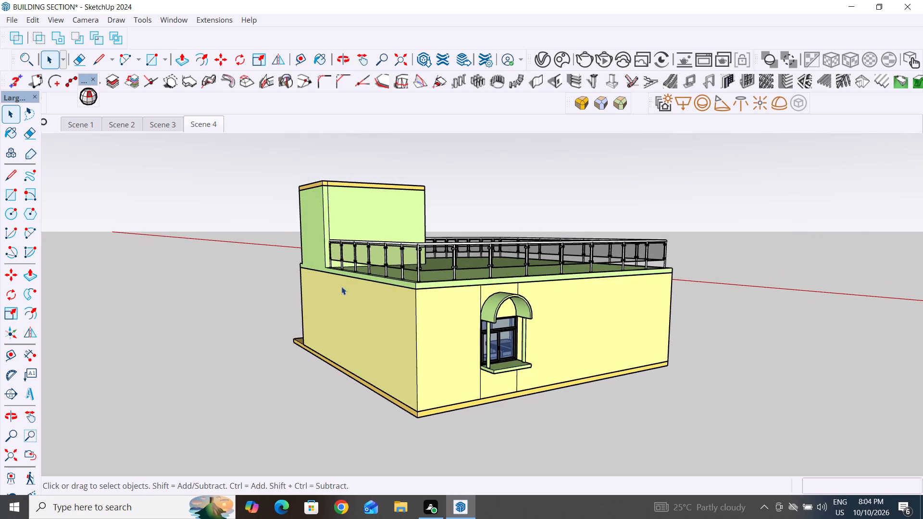
right_click(202, 125)
left_click(234, 174)
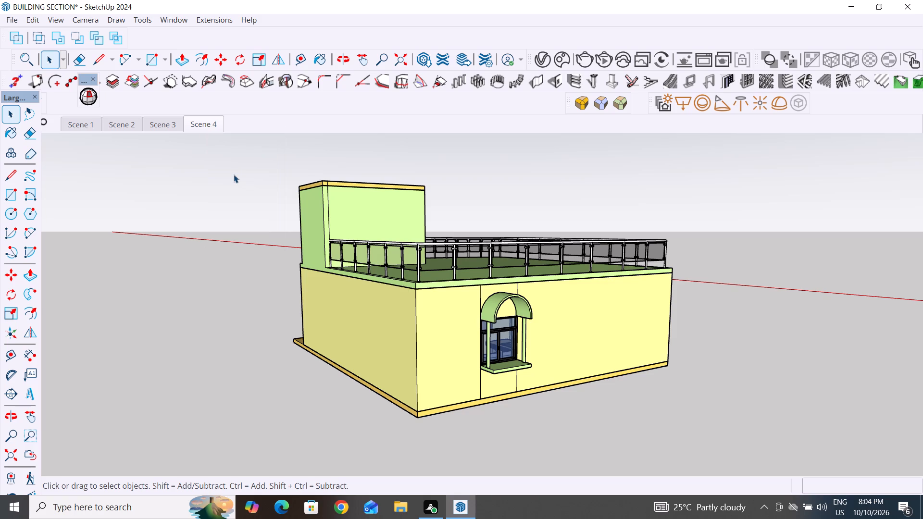
right_click(209, 125)
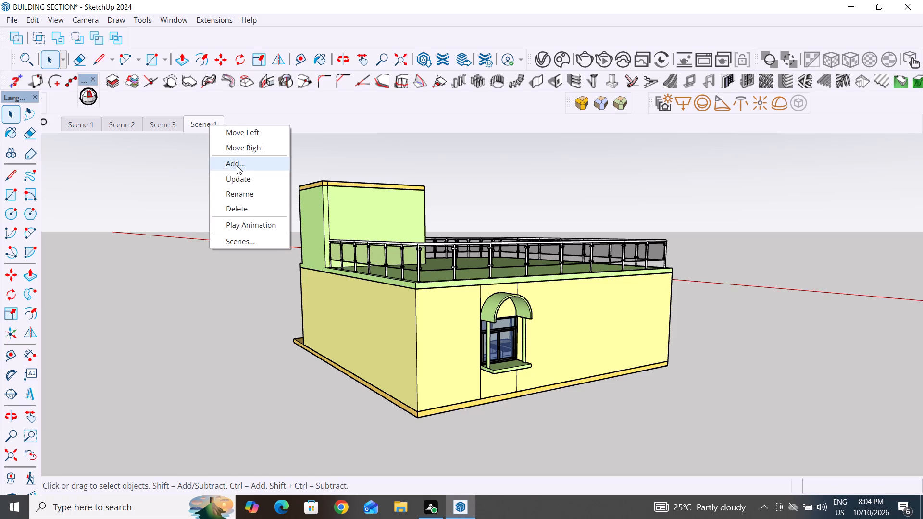
left_click(237, 168)
Reframe the full windowless side elevation with the stair enclosure and terrace railing from farther back.
middle_click_drag(228, 399, 398, 409)
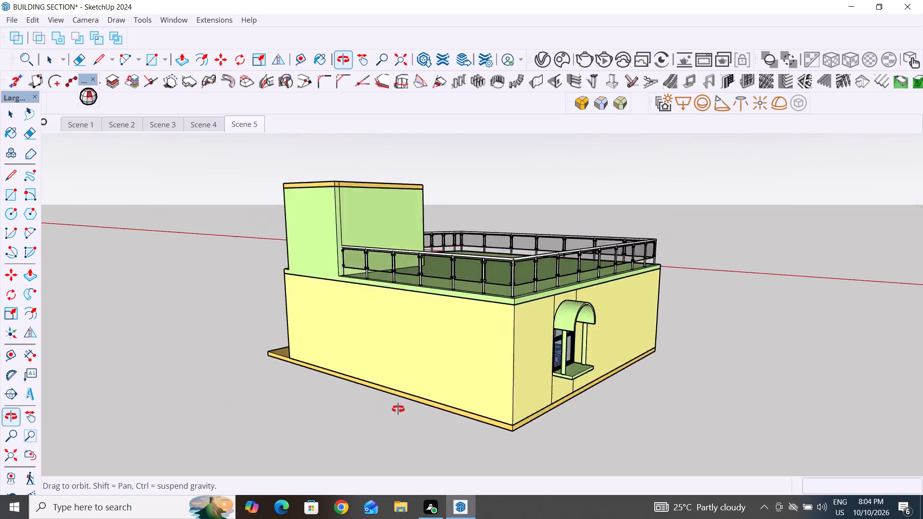
middle_click_drag(398, 409, 418, 402)
scroll(462, 349, "down", 4)
middle_click_drag(511, 341, 526, 336)
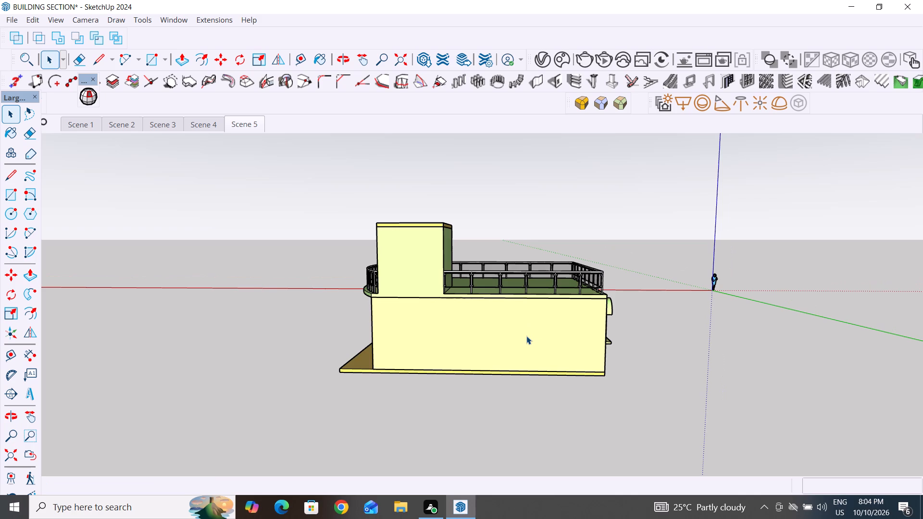
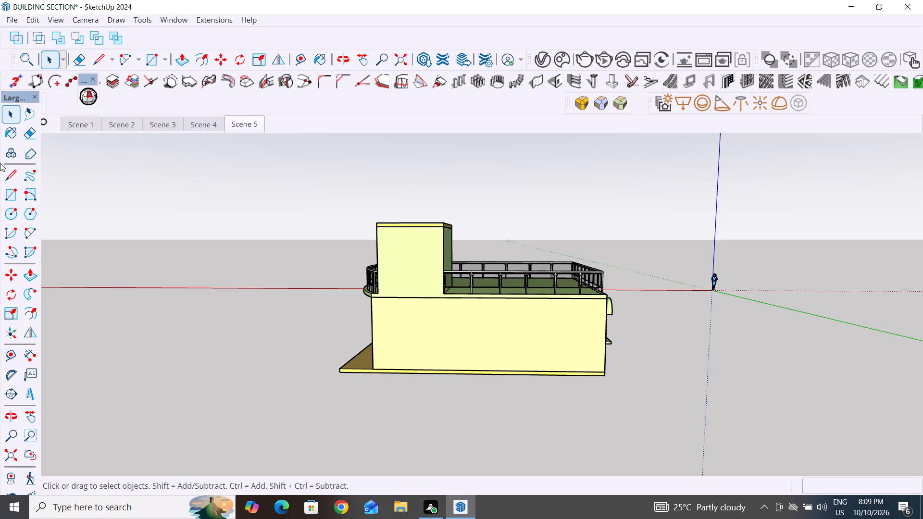
Recall Scenes 1 through 5 in turn, returning to Scene 2 along the way, to review their saved camera views.
left_click(78, 128)
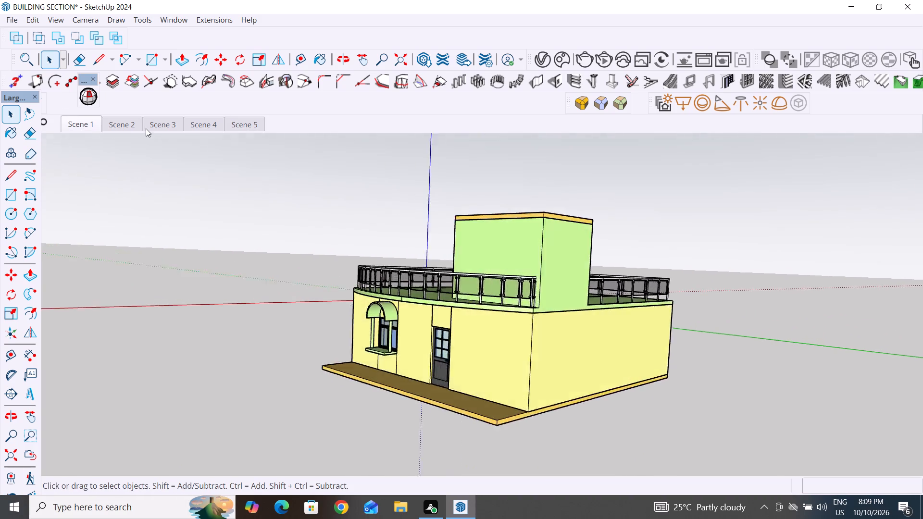
left_click(127, 124)
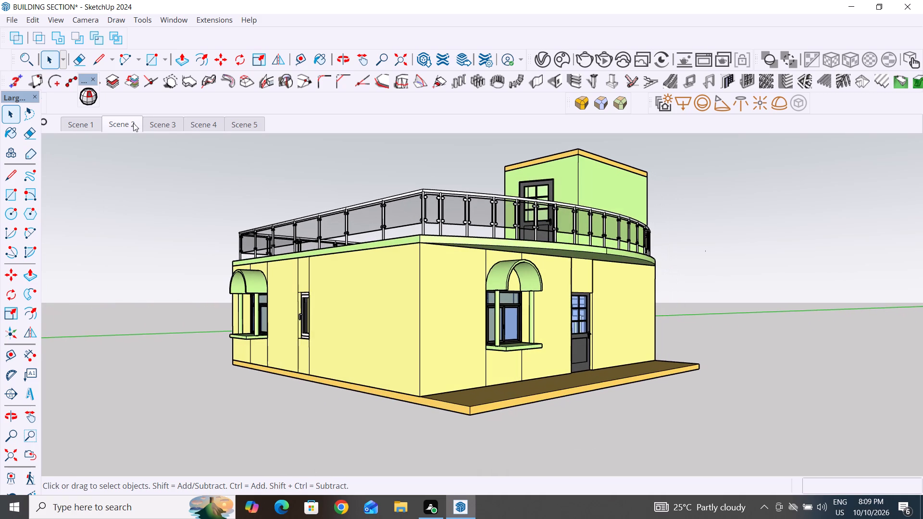
left_click(158, 124)
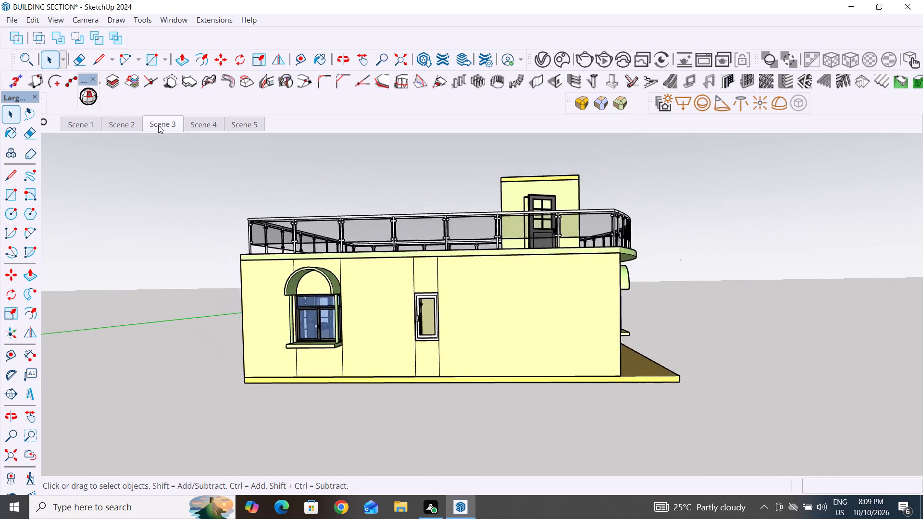
left_click(125, 125)
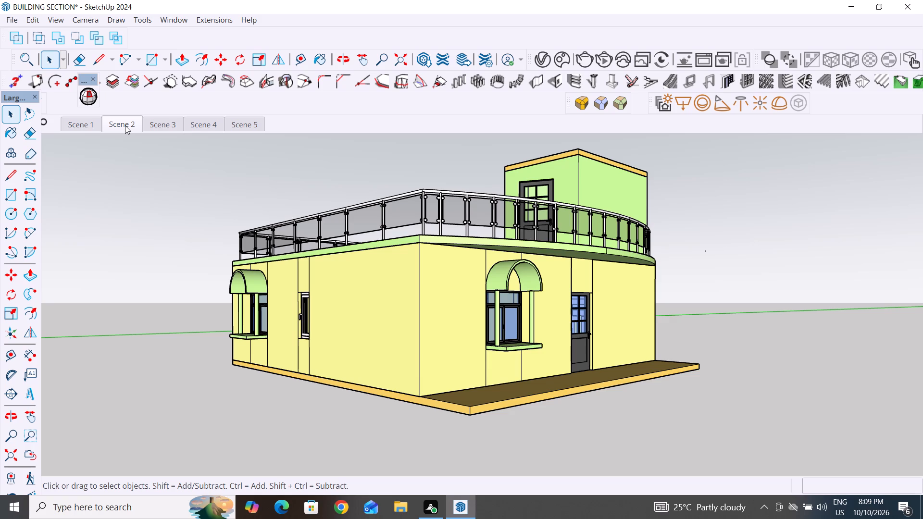
left_click(169, 134)
left_click(170, 123)
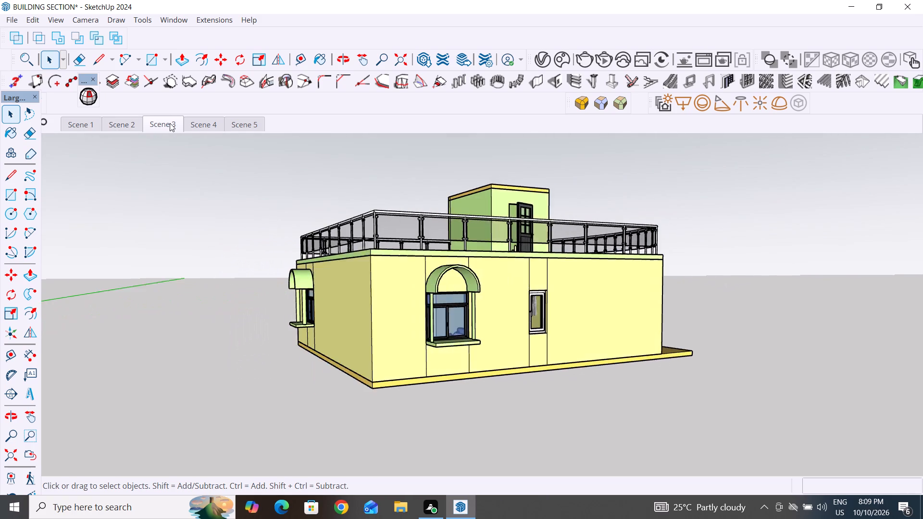
left_click(215, 124)
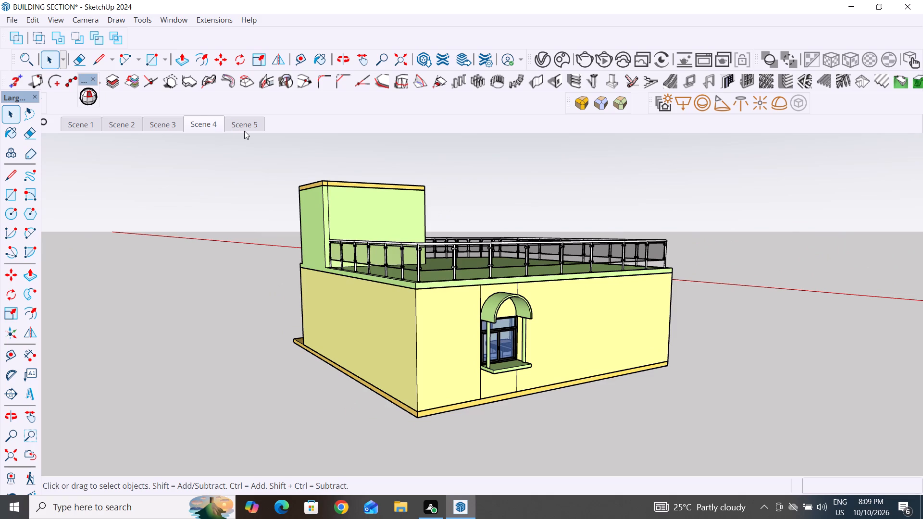
left_click(245, 131)
left_click(247, 124)
Frame the full windowless side elevation with its stair enclosure and terrace railing, and switch the camera to Two-Point Perspective.
scroll(253, 307, "down", 2)
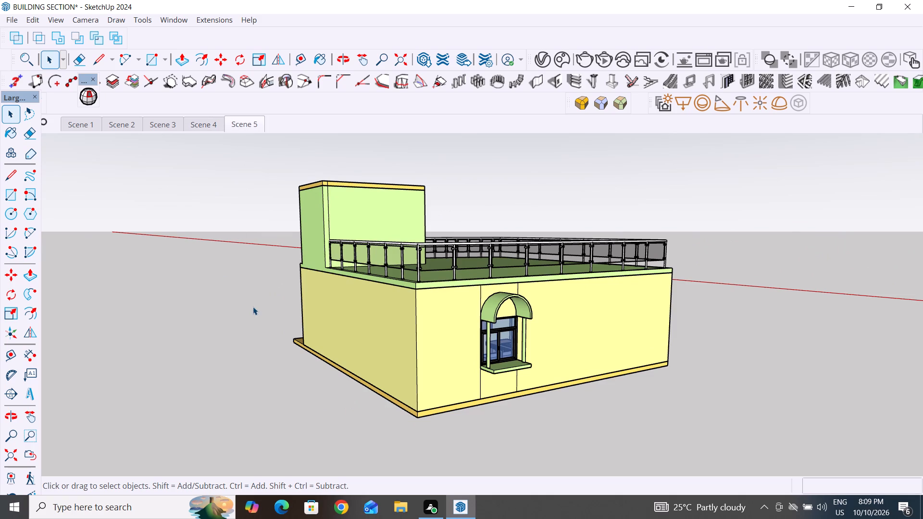
middle_click_drag(242, 340, 469, 344)
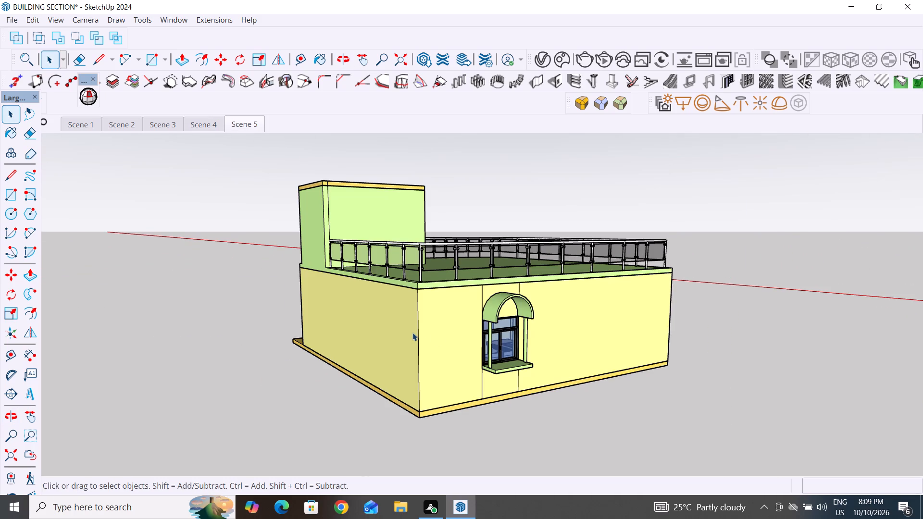
middle_click_drag(651, 358, 738, 339)
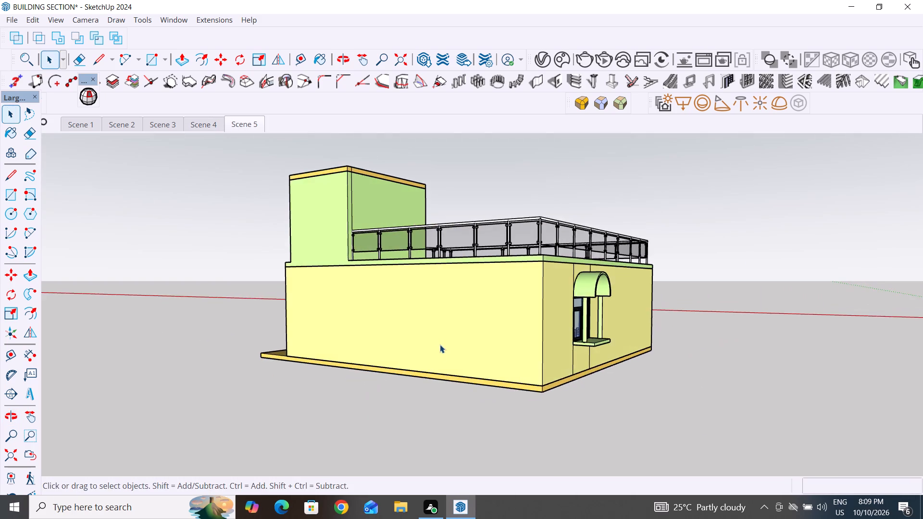
middle_click_drag(443, 358, 582, 367)
scroll(338, 349, "down", 4)
middle_click_drag(355, 383, 398, 388)
middle_click_drag(597, 379, 583, 374)
left_click(55, 19)
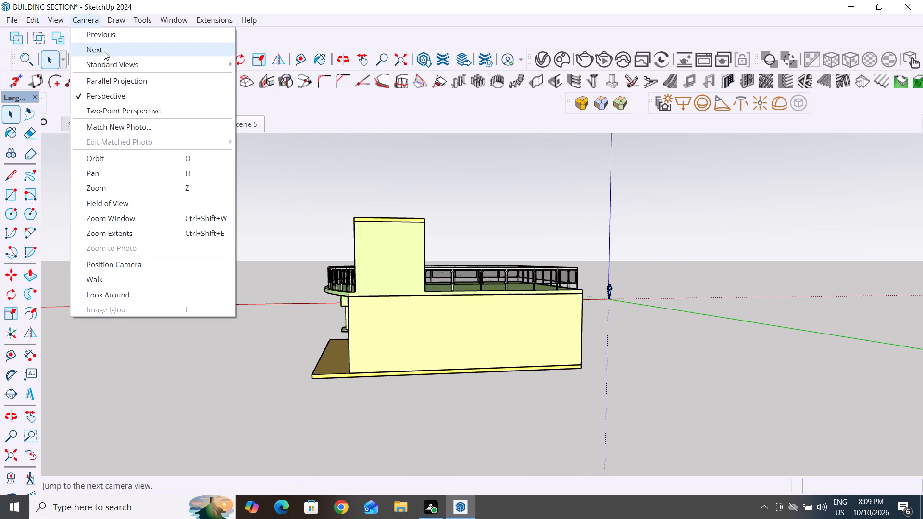
left_click(121, 109)
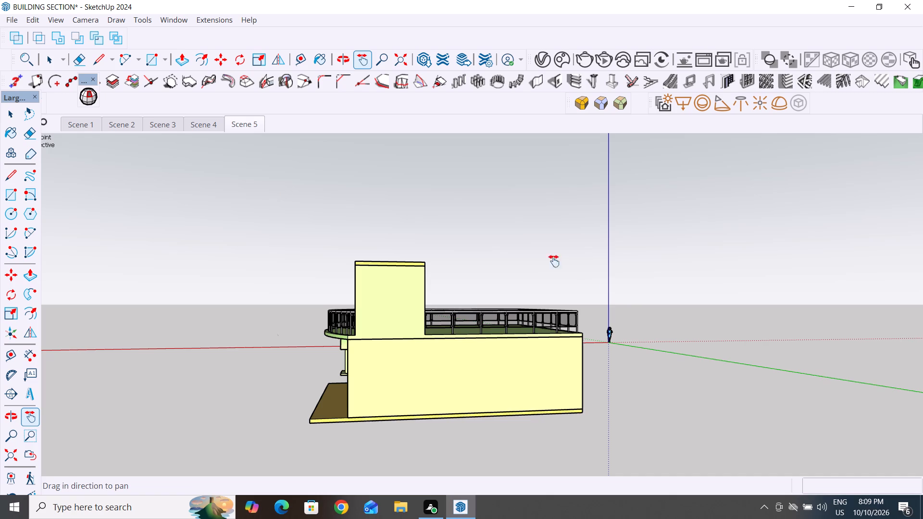
Reframe the windowless side elevation closer and near eye level, keeping the stair enclosure, terrace railing and full base in view.
middle_click_drag(678, 354, 660, 355)
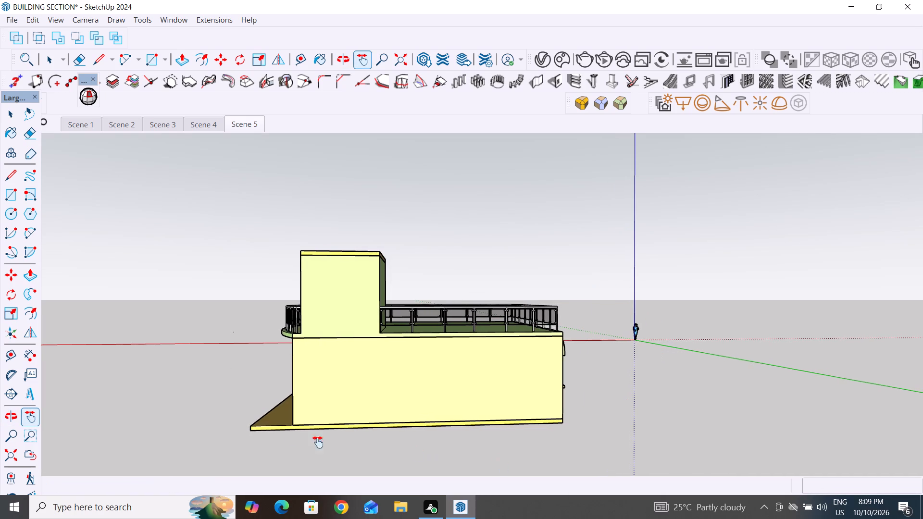
scroll(286, 436, "up", 2)
middle_click_drag(410, 447, 401, 441)
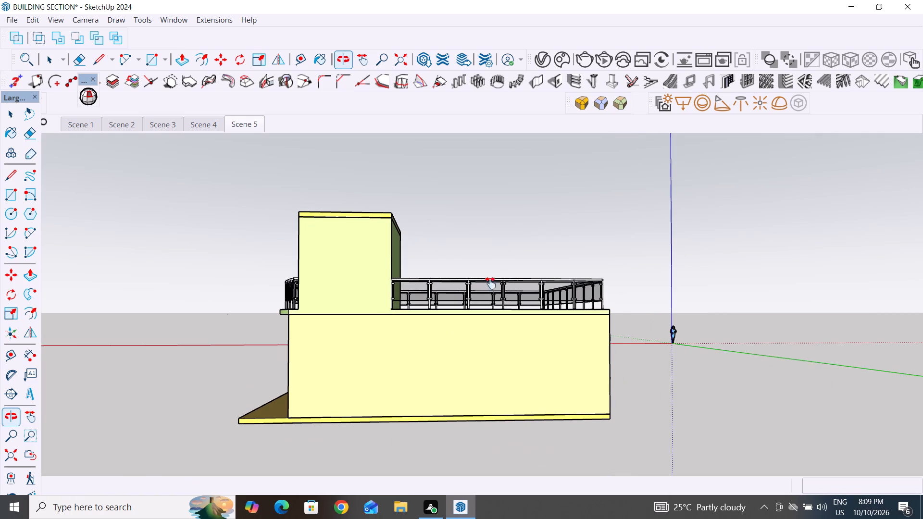
scroll(499, 272, "down", 4)
middle_click_drag(530, 248, 523, 268)
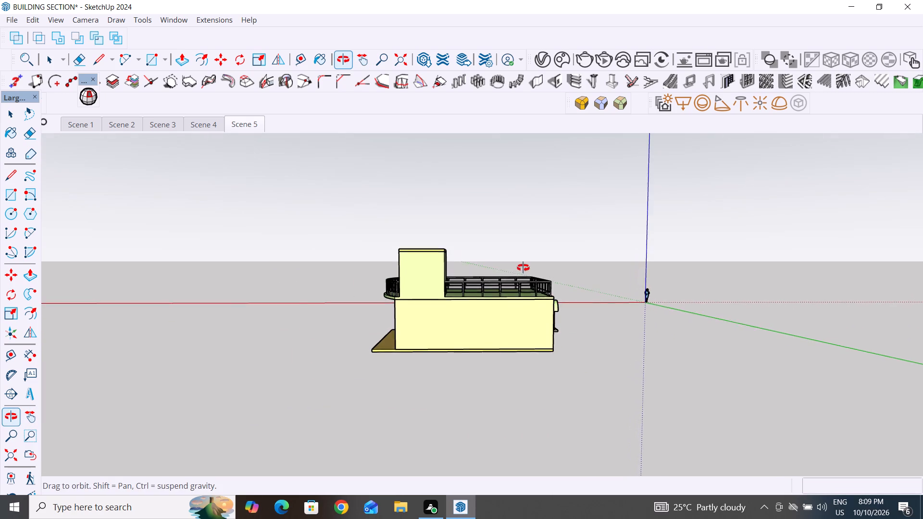
middle_click_drag(523, 268, 511, 259)
scroll(433, 334, "up", 2)
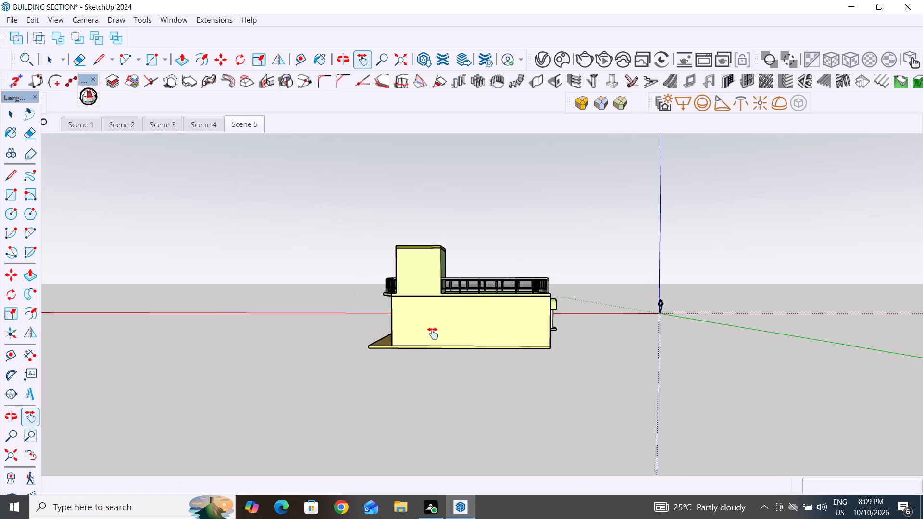
scroll(433, 334, "up", 7)
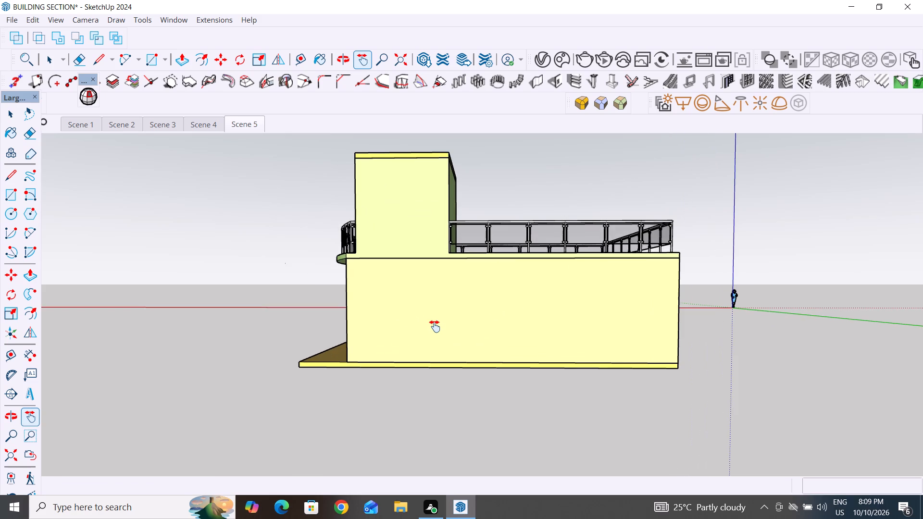
middle_click_drag(435, 326, 433, 325)
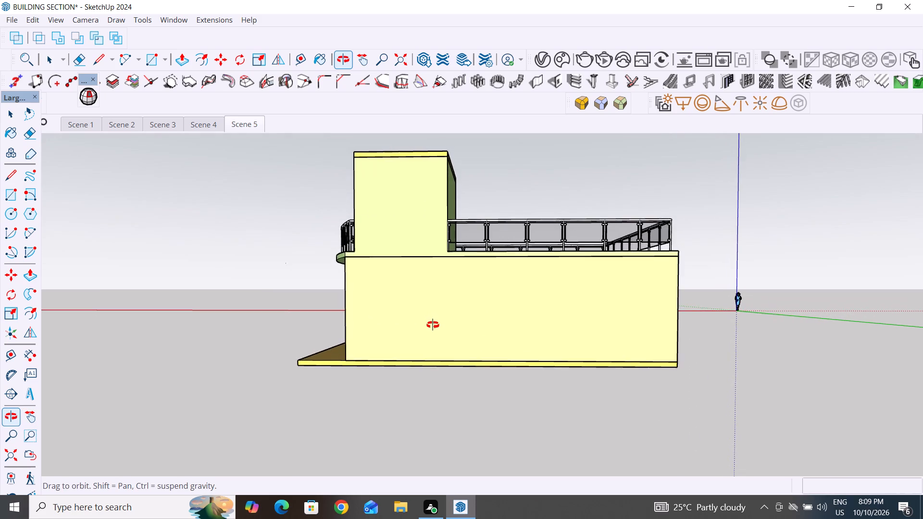
middle_click_drag(433, 325, 434, 318)
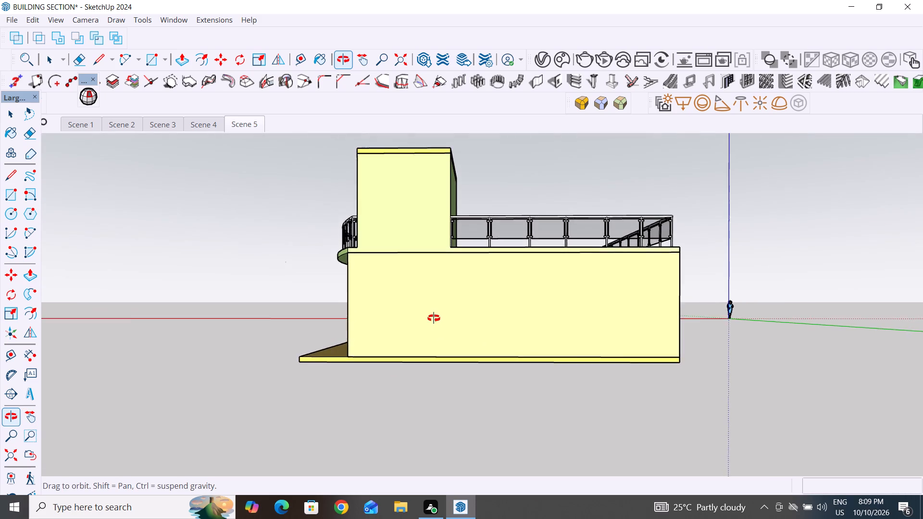
middle_click_drag(434, 318, 435, 320)
scroll(512, 146, "up", 1)
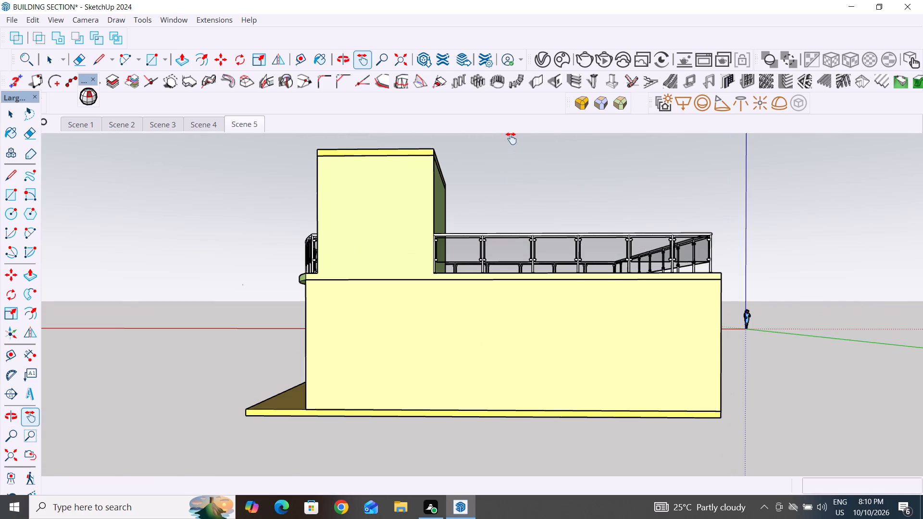
Set the windowless side view to Two-Point Perspective and add it as a new scene after Scene 5.
left_click(60, 19)
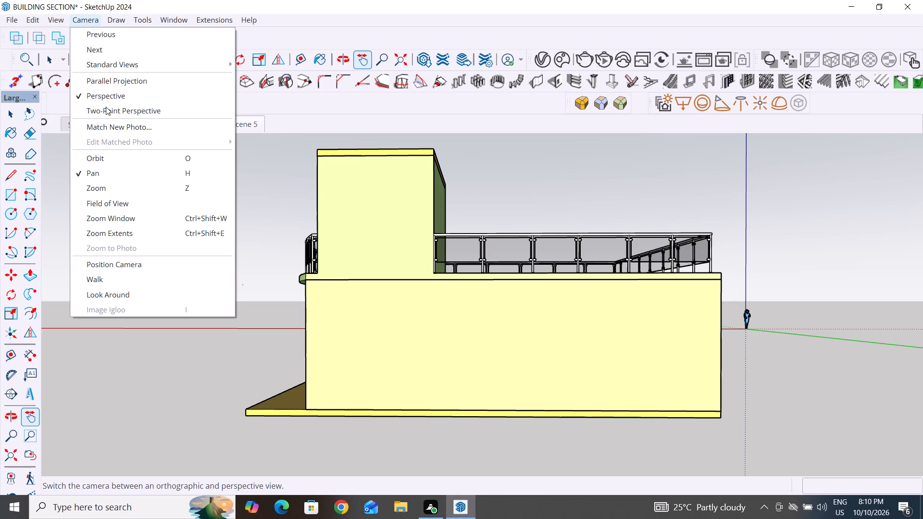
left_click(106, 111)
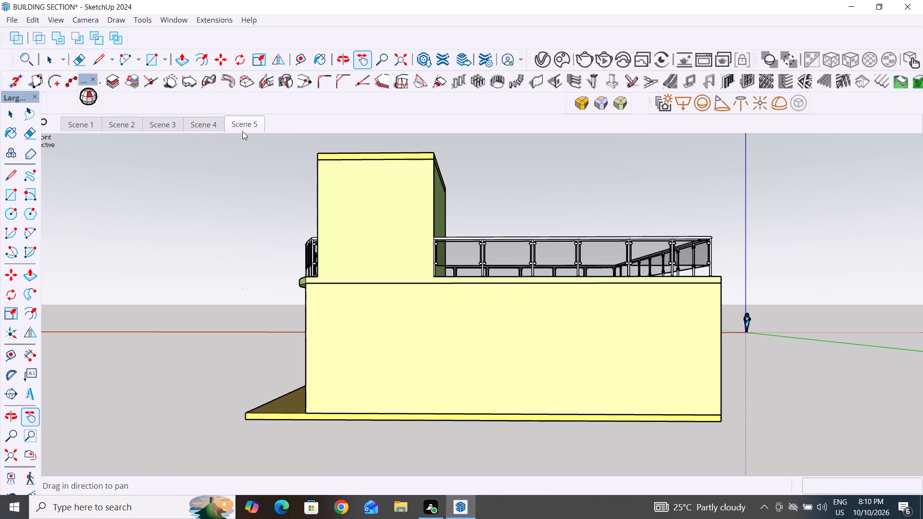
right_click(242, 131)
left_click(261, 169)
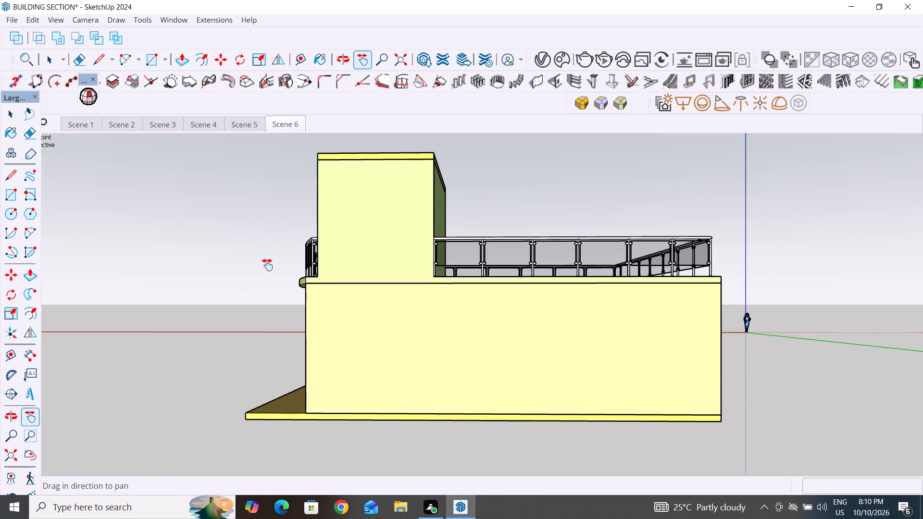
left_click(1, 115)
left_click(10, 113)
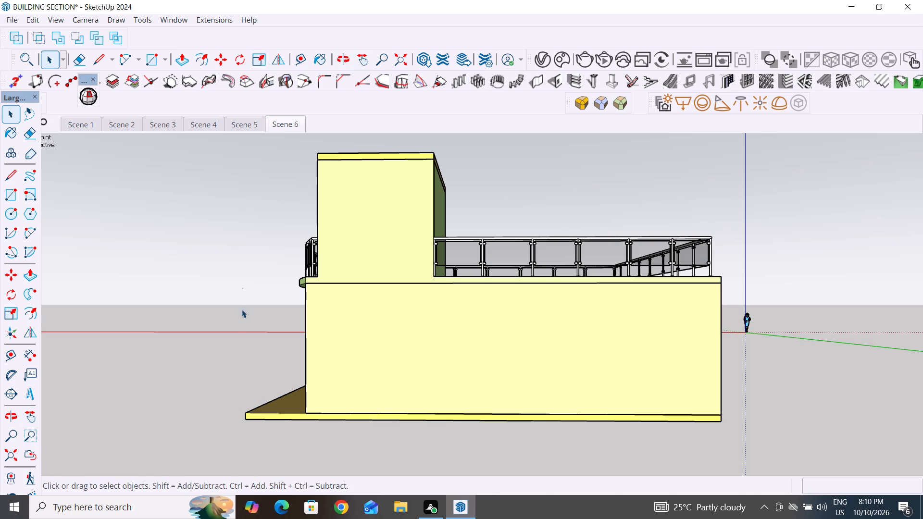
Look over the house from above, and recall Scenes 1, 2, 3 and 4 in turn to review their saved camera views.
scroll(237, 331, "down", 10)
middle_click_drag(281, 401, 545, 433)
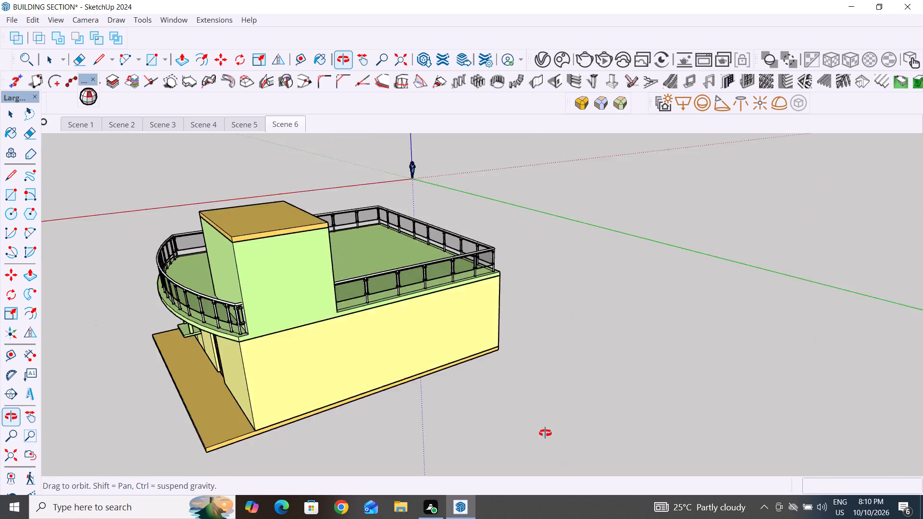
middle_click_drag(545, 433, 602, 416)
scroll(636, 310, "down", 11)
left_click(77, 124)
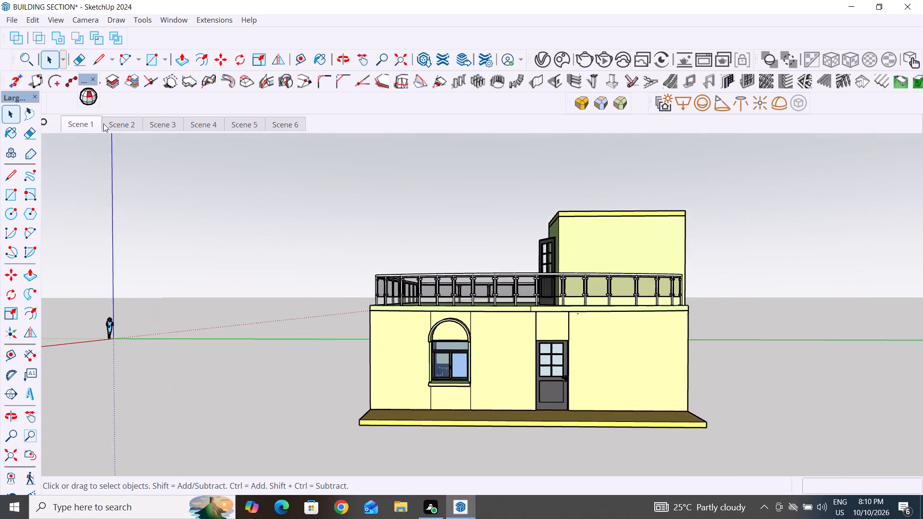
left_click(118, 123)
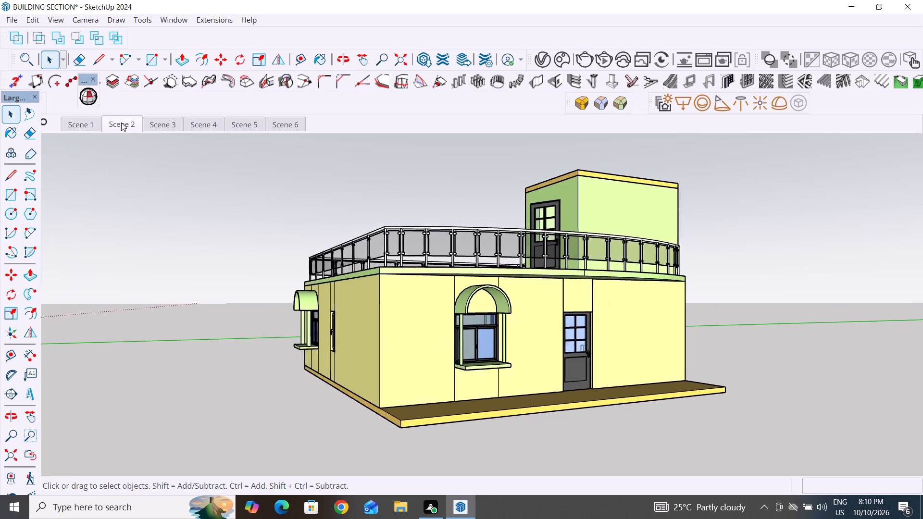
left_click(166, 123)
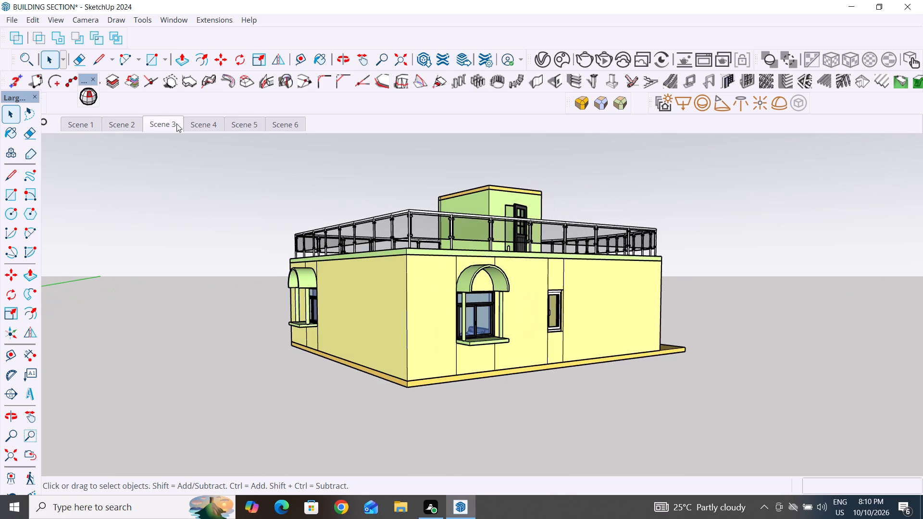
left_click(198, 126)
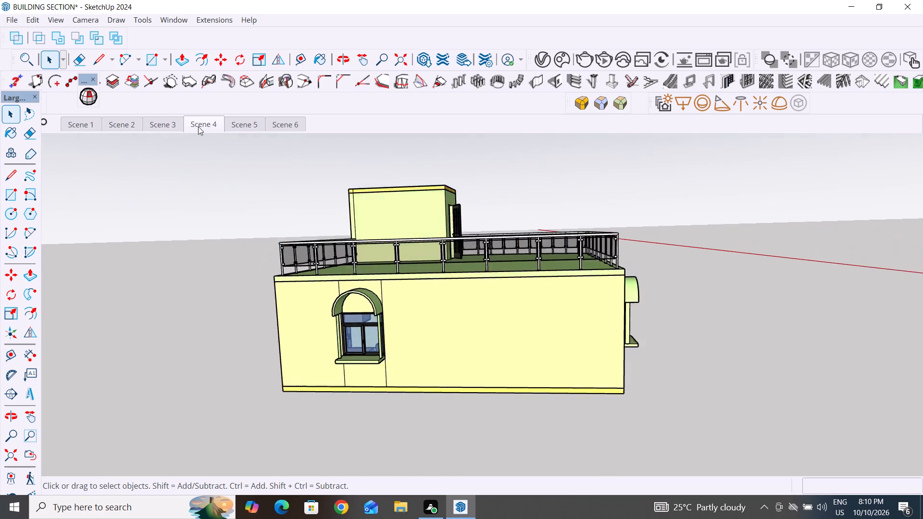
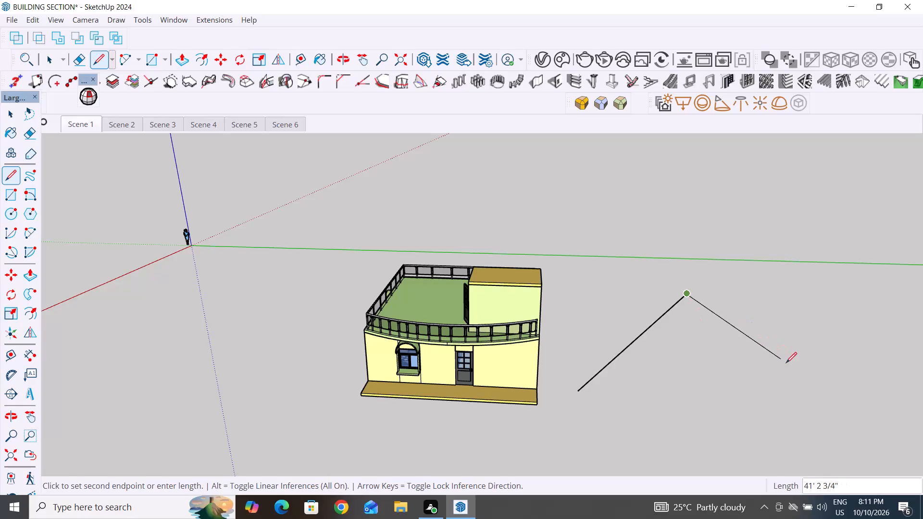
Cancel the line being drawn and delete the stray line on the ground beside the house.
key("Escape")
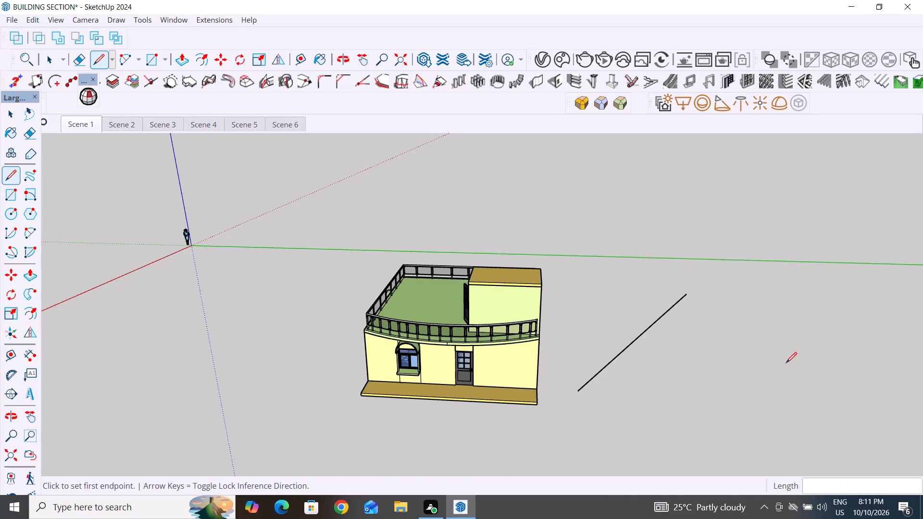
left_click(17, 118)
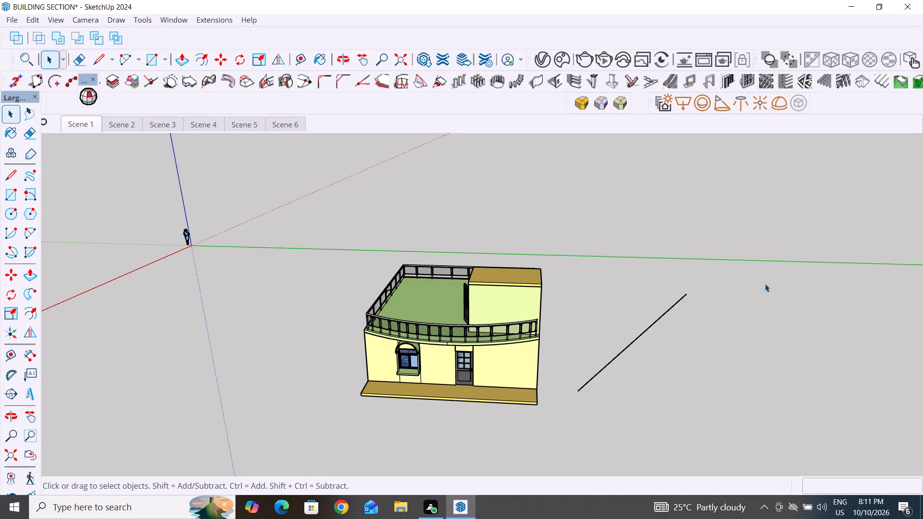
left_click_drag(717, 242, 579, 418)
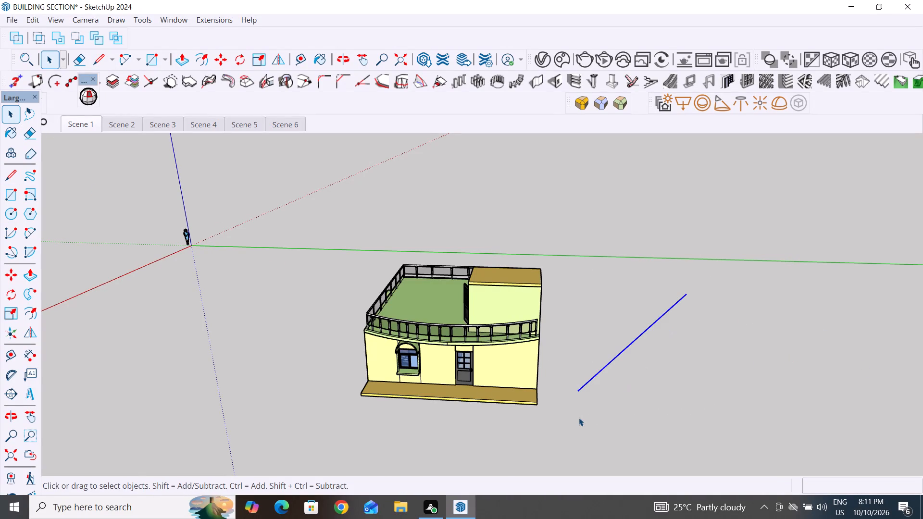
key("Delete")
Recall Scenes 1 through 6 in turn to review each saved camera view of the house.
left_click(72, 124)
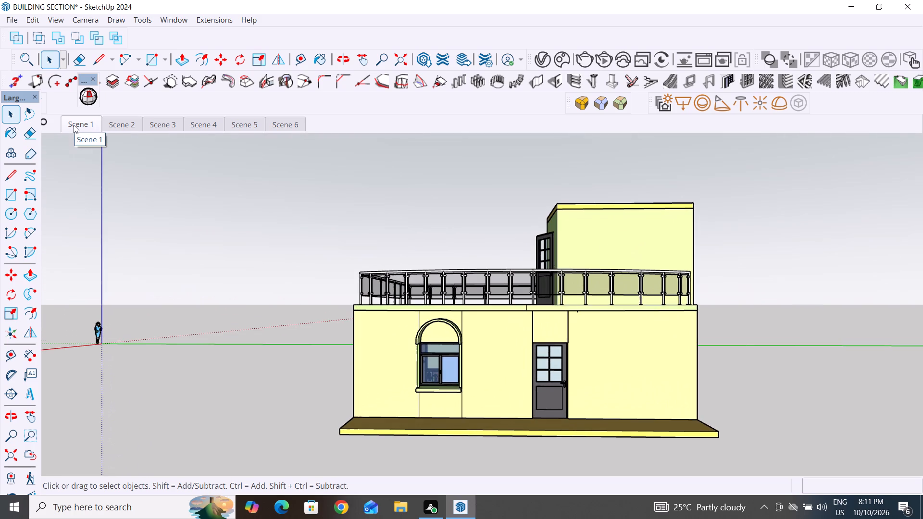
left_click(118, 121)
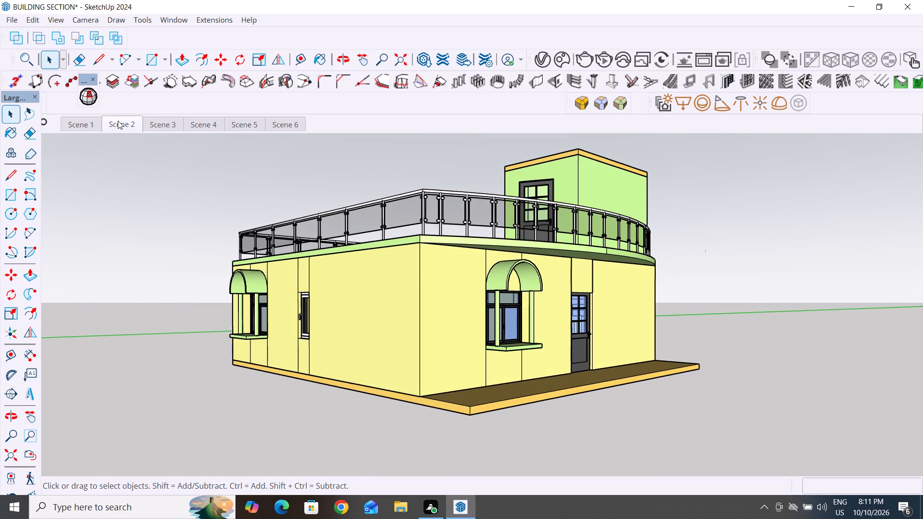
left_click(165, 121)
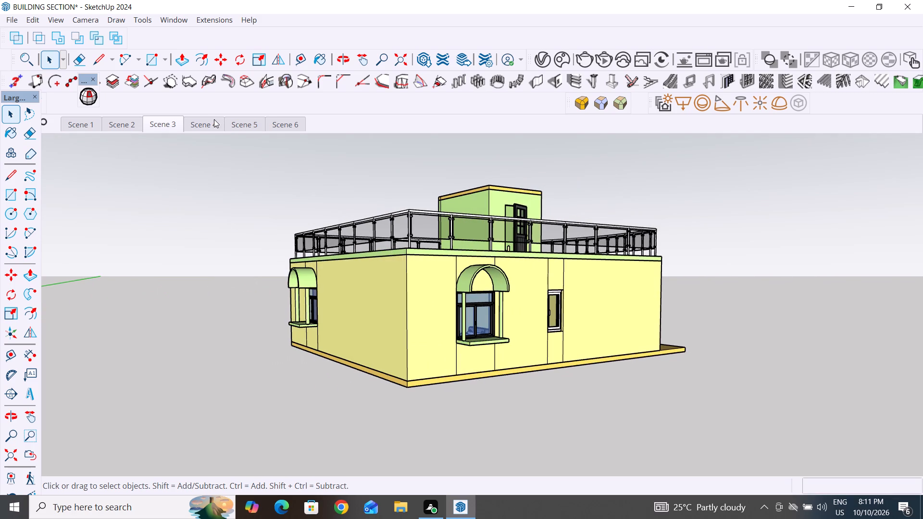
left_click(200, 125)
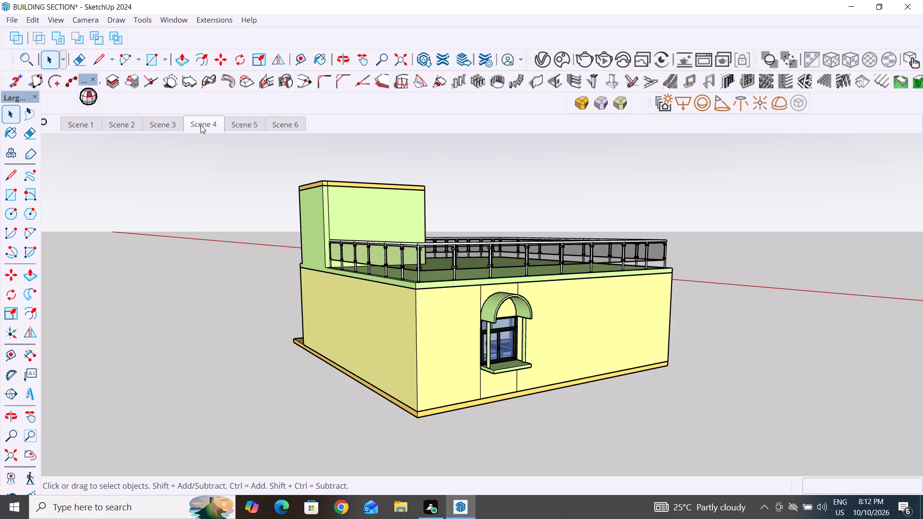
left_click(239, 124)
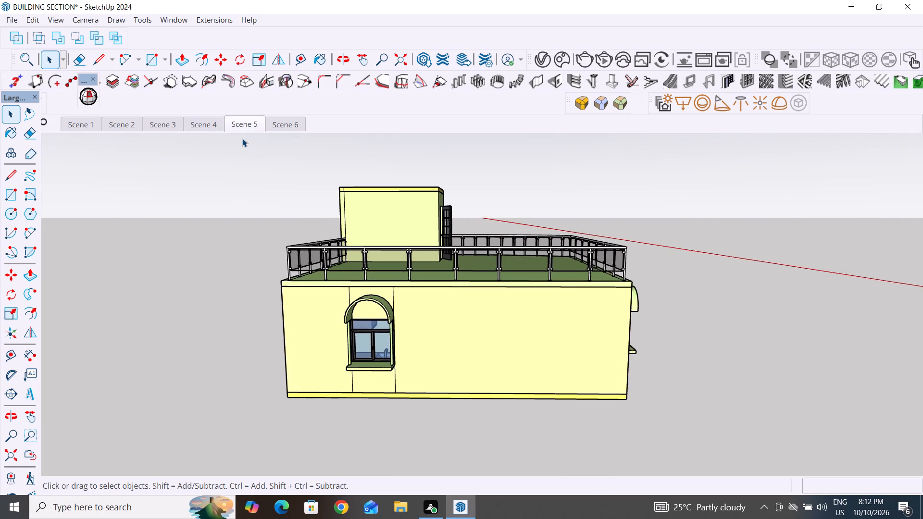
left_click(288, 122)
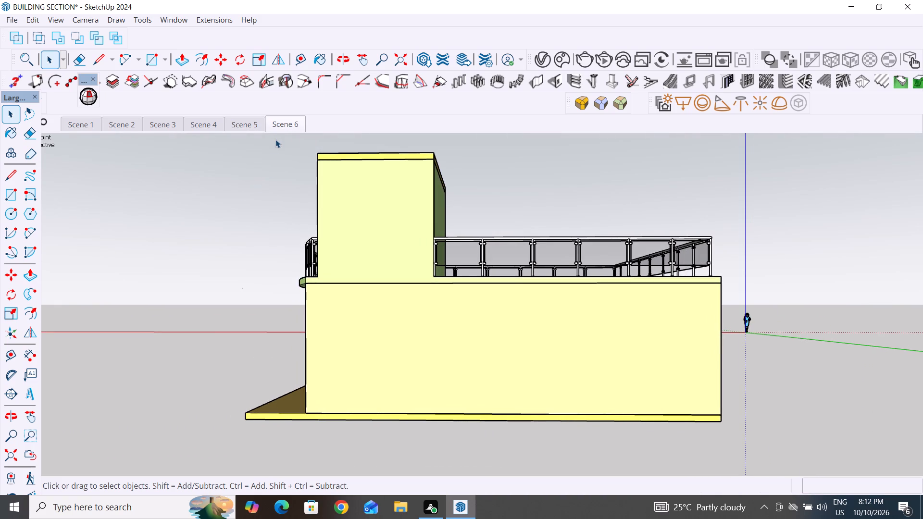
Frame the windowless side view from slightly farther away and add it as a new scene after Scene 6.
scroll(275, 139, "down", 4)
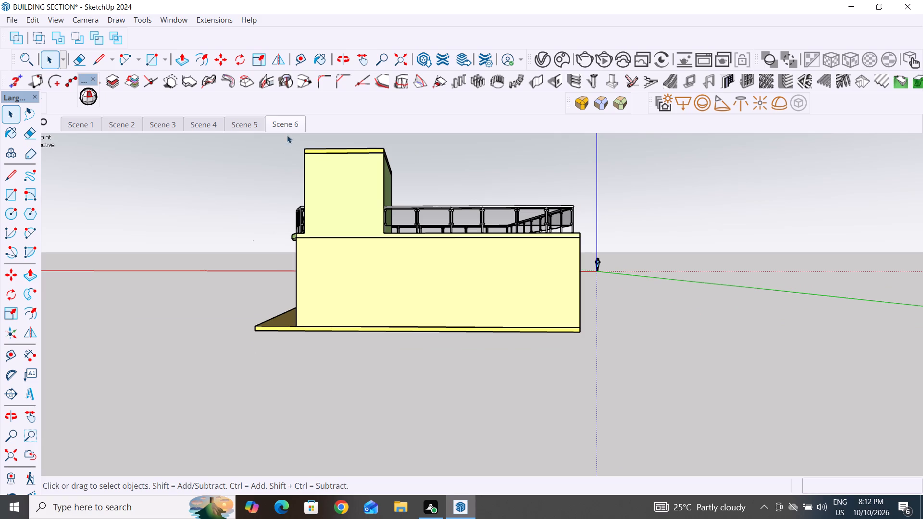
right_click(290, 127)
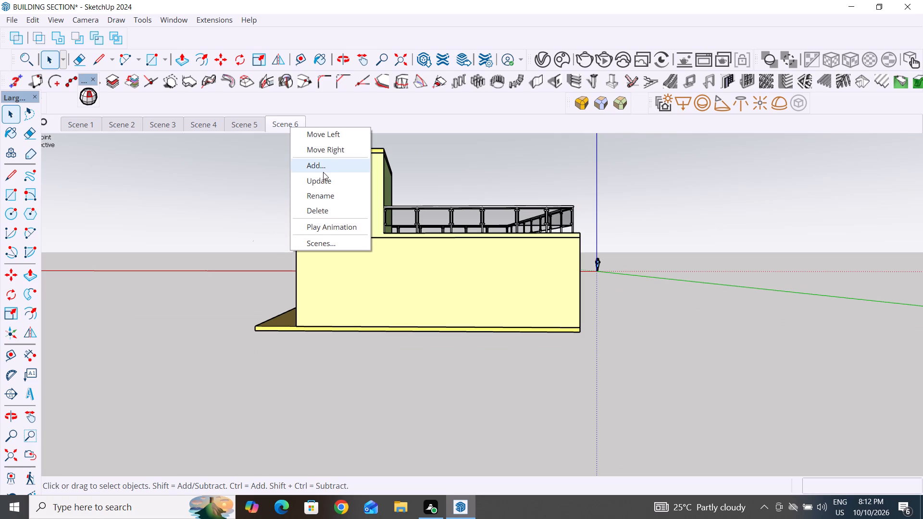
left_click(323, 170)
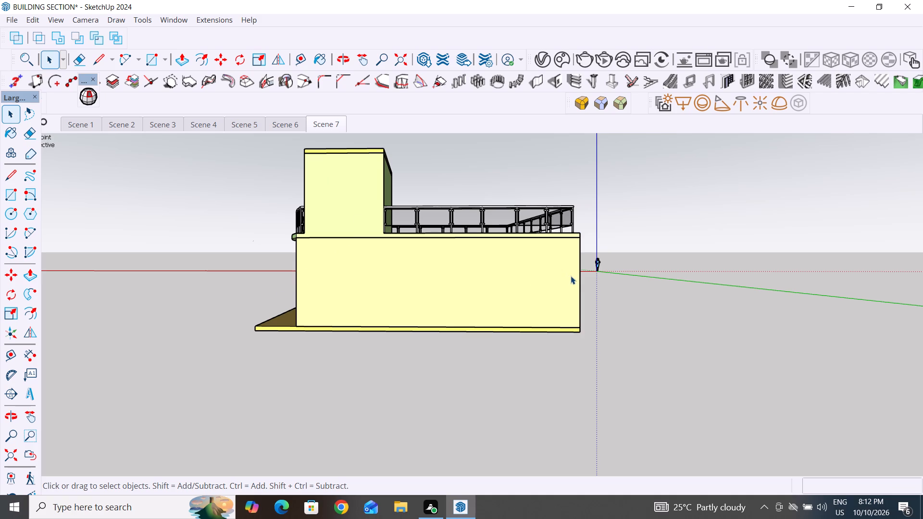
Examine the entrance façade, curved terrace railing and stair enclosure from raised and near eye-level viewpoints.
scroll(581, 276, "down", 2)
middle_click_drag(461, 331, 668, 358)
scroll(405, 337, "down", 1)
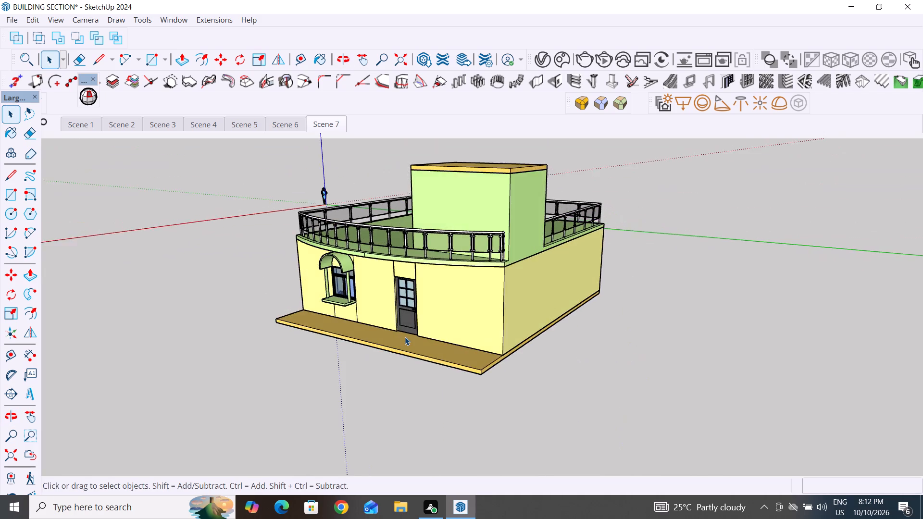
scroll(405, 337, "down", 2)
middle_click_drag(405, 337, 536, 320)
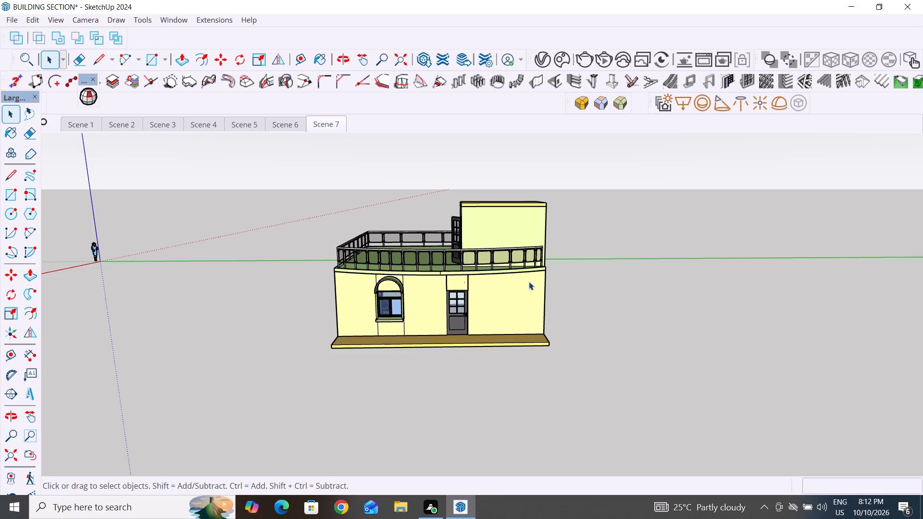
middle_click_drag(686, 295, 679, 339)
scroll(581, 238, "up", 2)
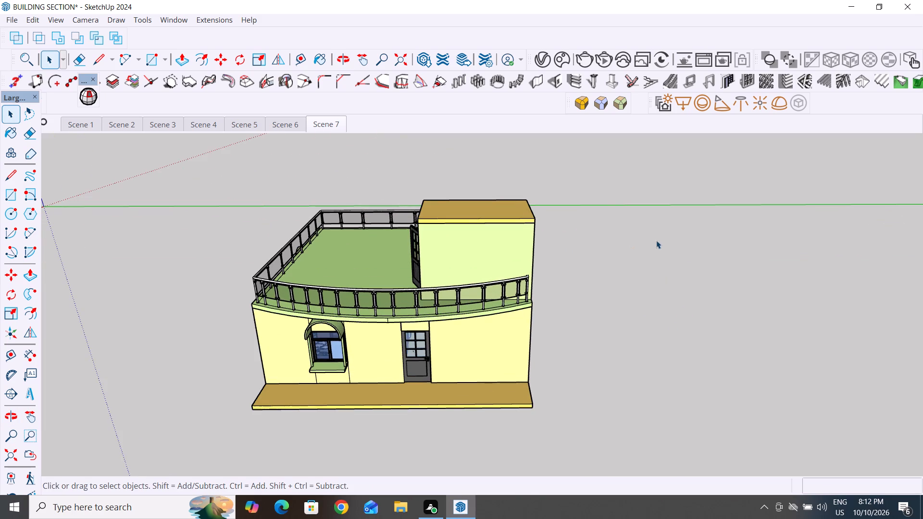
middle_click_drag(689, 254, 676, 265)
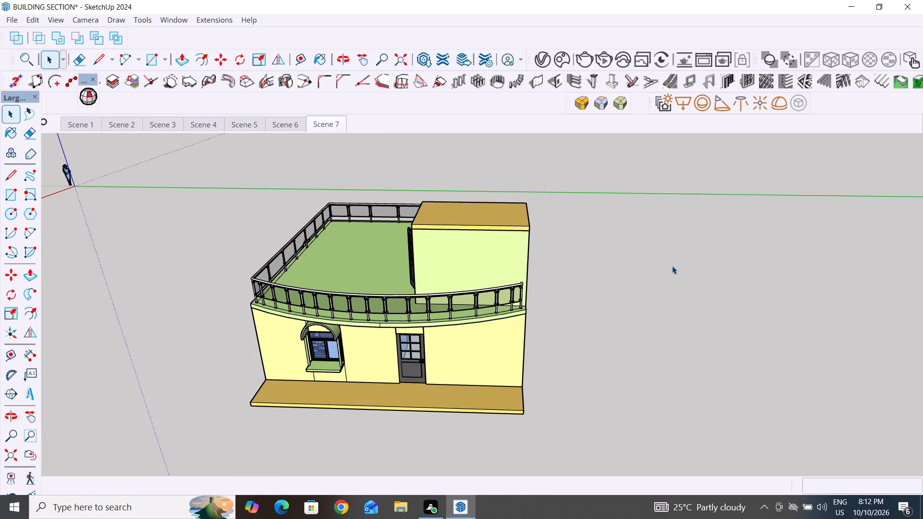
scroll(666, 266, "down", 2)
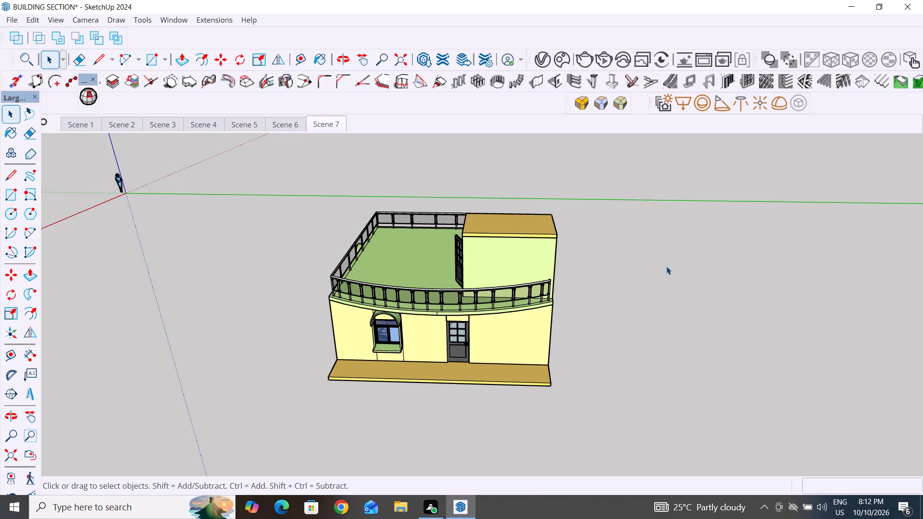
scroll(691, 268, "down", 3)
scroll(360, 330, "up", 2)
middle_click_drag(371, 322, 371, 321)
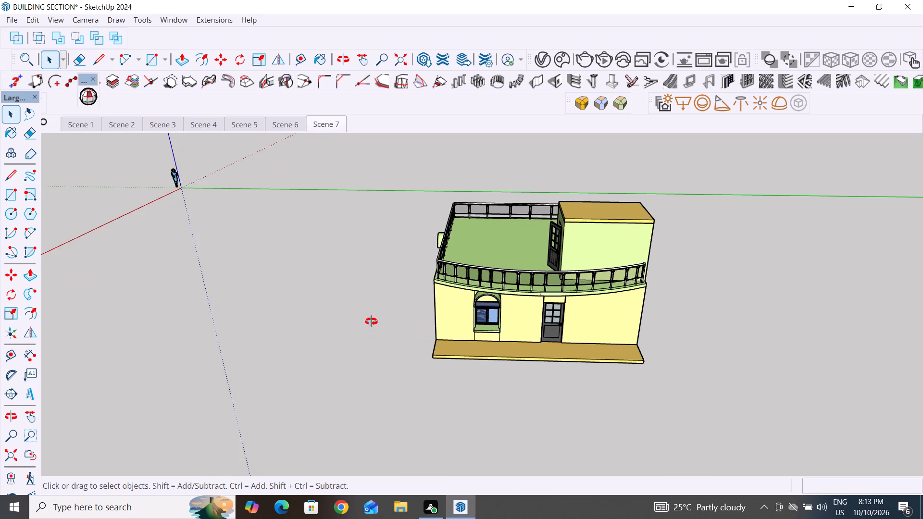
middle_click_drag(371, 321, 369, 265)
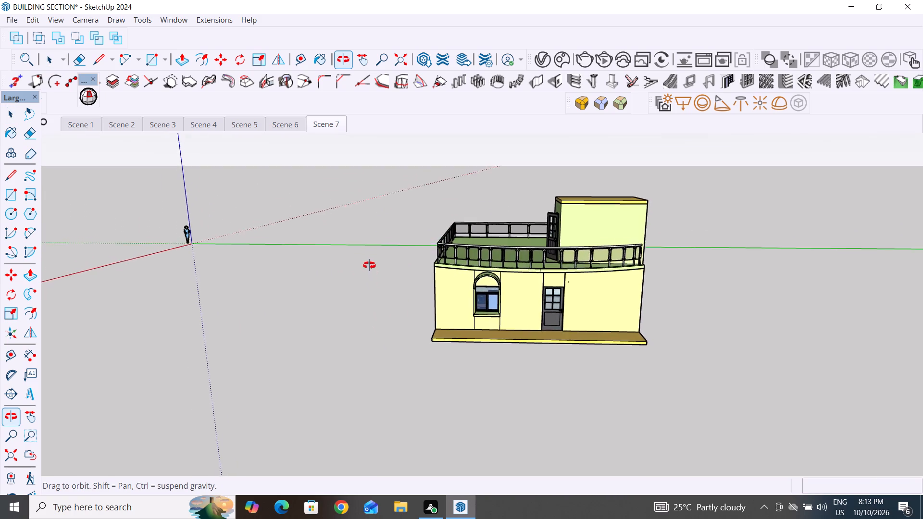
middle_click_drag(369, 265, 356, 264)
scroll(356, 264, "up", 1)
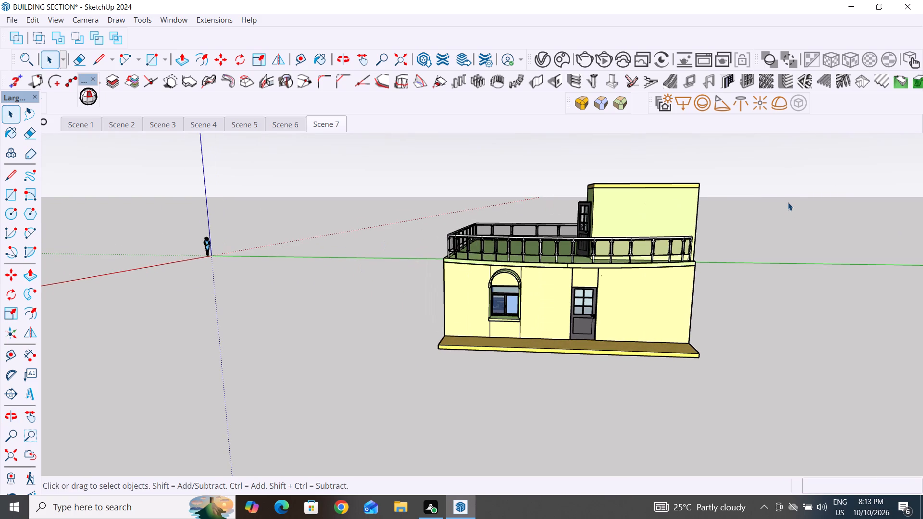
scroll(788, 202, "up", 3)
scroll(788, 202, "down", 3)
middle_click_drag(788, 202, 780, 219)
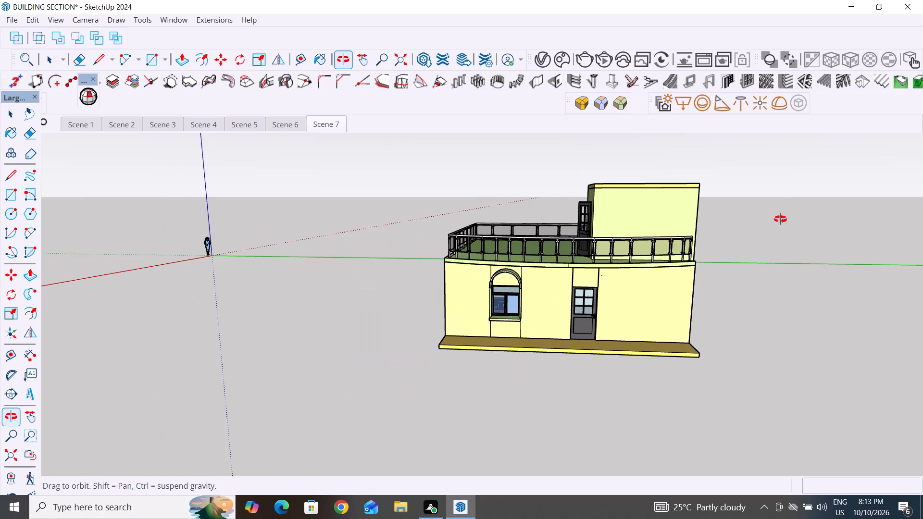
middle_click_drag(780, 219, 769, 203)
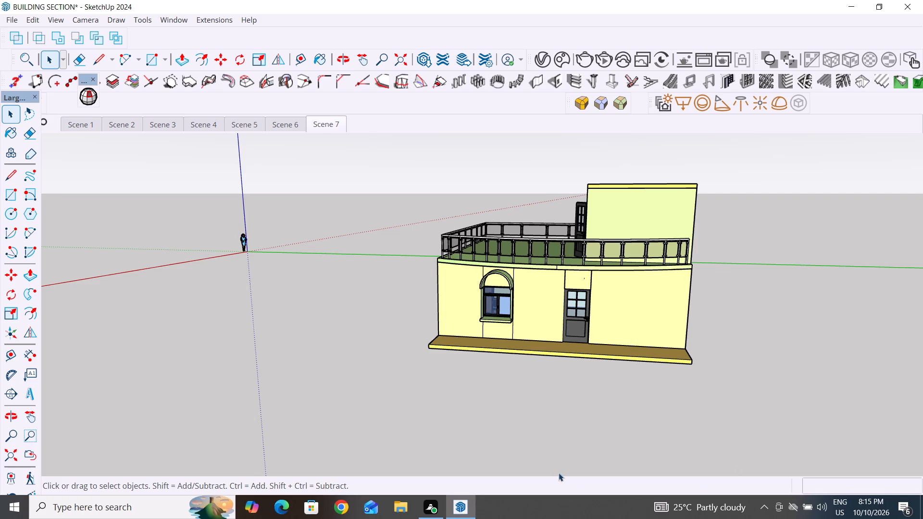
Examine the house from above, covering the terrace, the stair enclosure door and the side wall with its two windows.
scroll(416, 402, "down", 3)
middle_click_drag(533, 402, 580, 449)
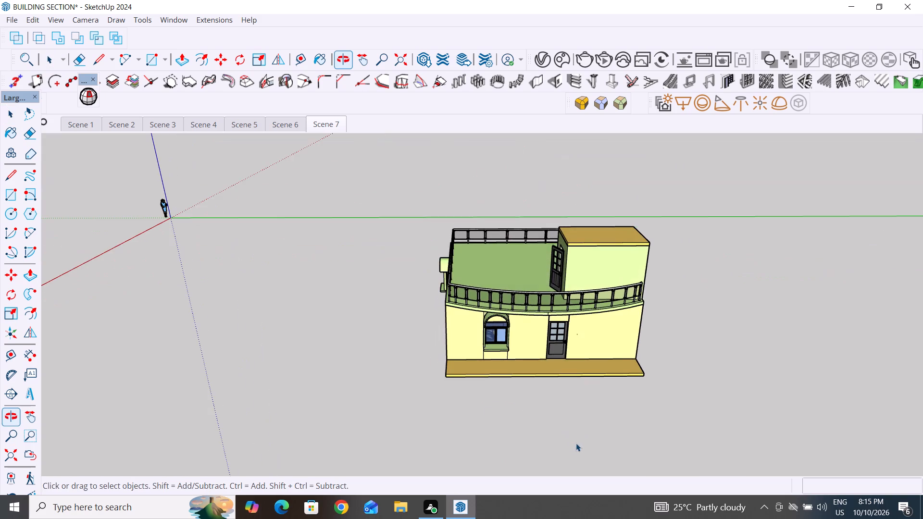
scroll(289, 364, "down", 3)
scroll(672, 300, "up", 2)
scroll(459, 277, "up", 2)
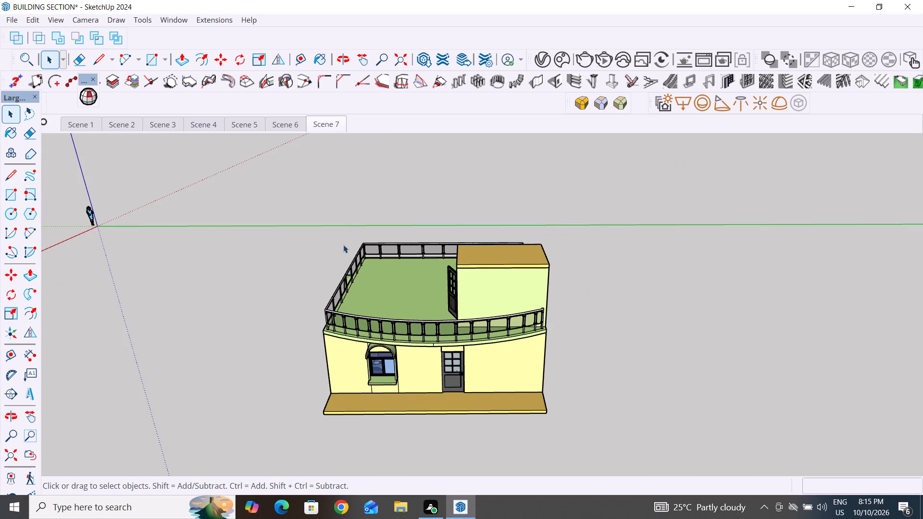
scroll(349, 301, "down", 2)
middle_click_drag(271, 331, 534, 343)
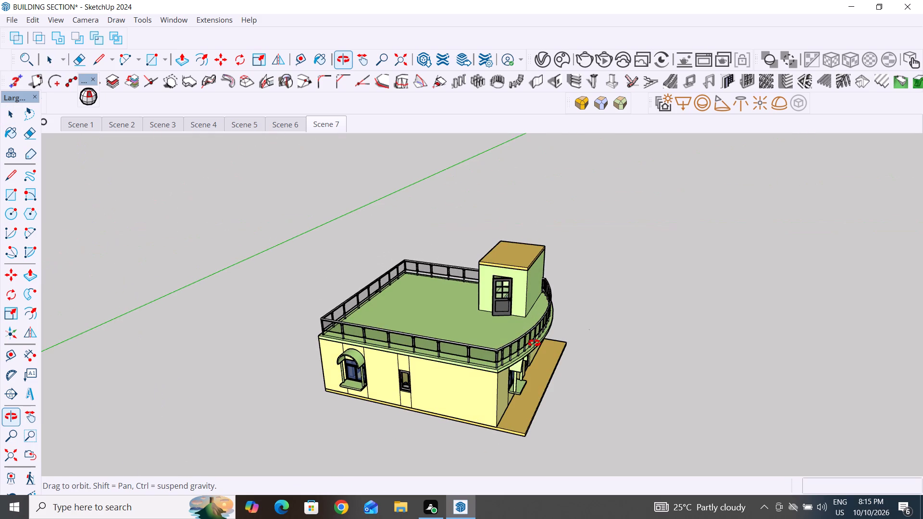
middle_click_drag(534, 343, 299, 308)
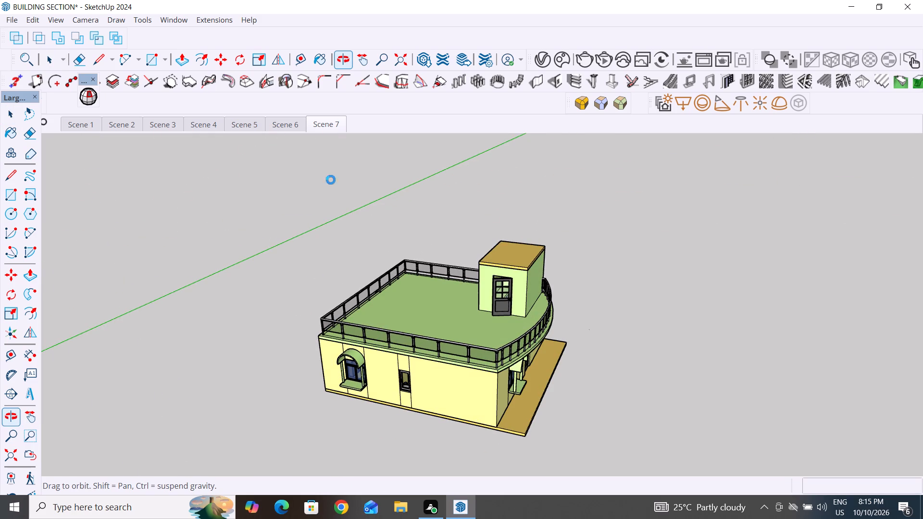
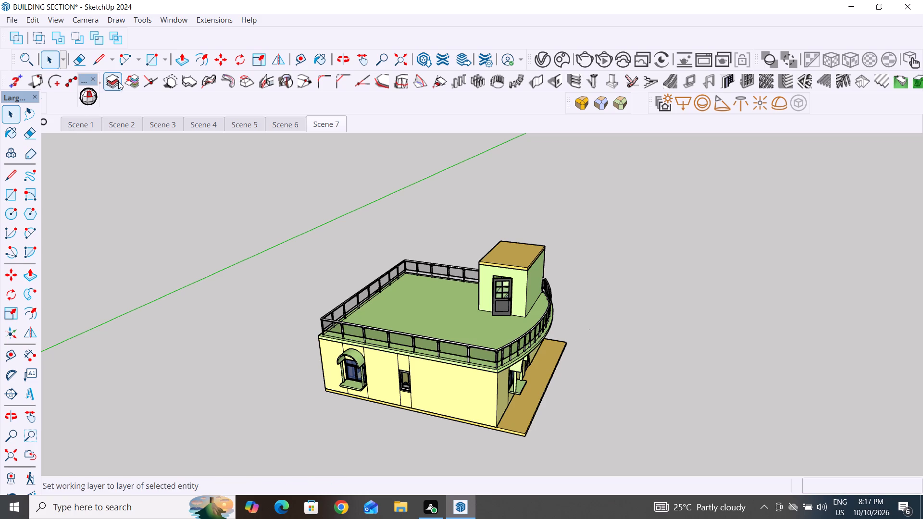
Face the side wall with two windows nearly level and display it in two-point perspective.
scroll(254, 0, "down", 3)
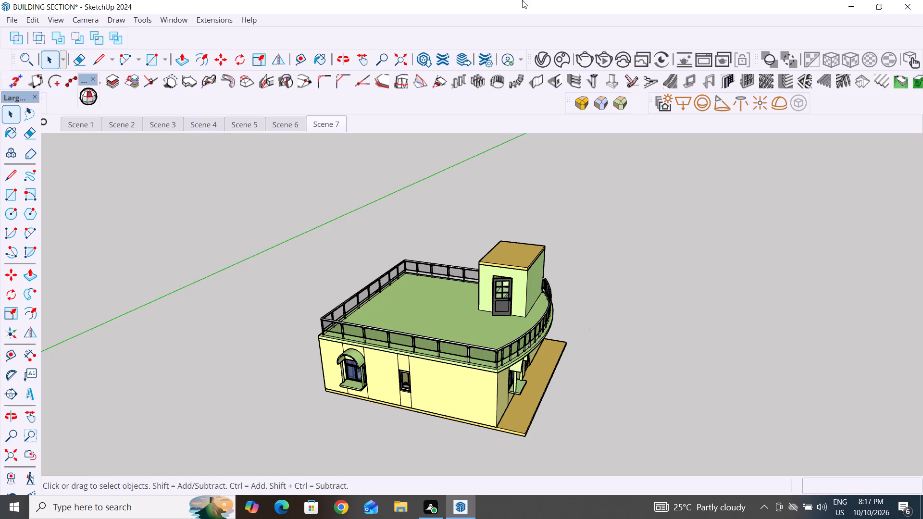
scroll(288, 79, "down", 3)
middle_click_drag(401, 362, 471, 292)
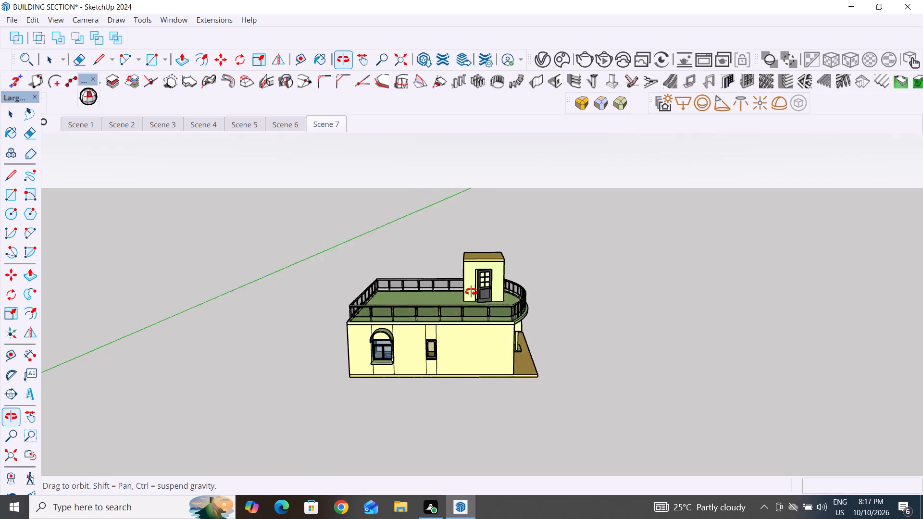
middle_click_drag(471, 292, 485, 274)
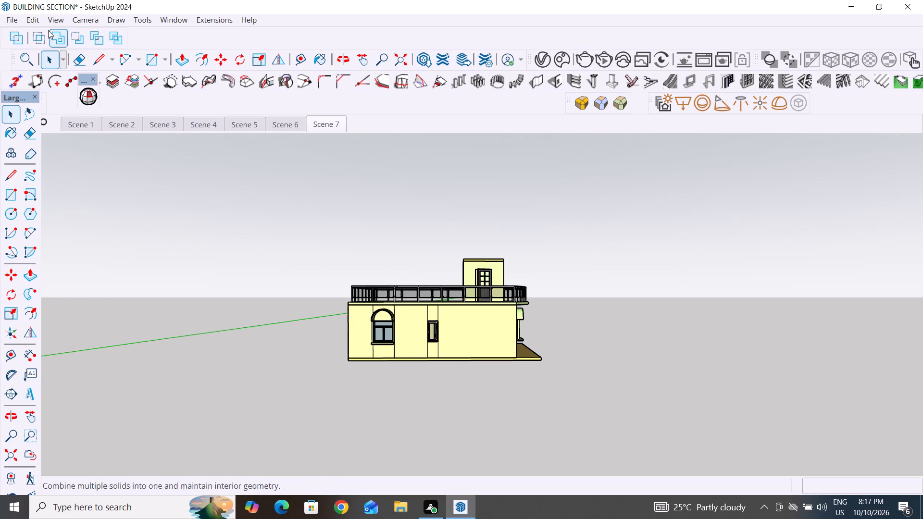
left_click(60, 21)
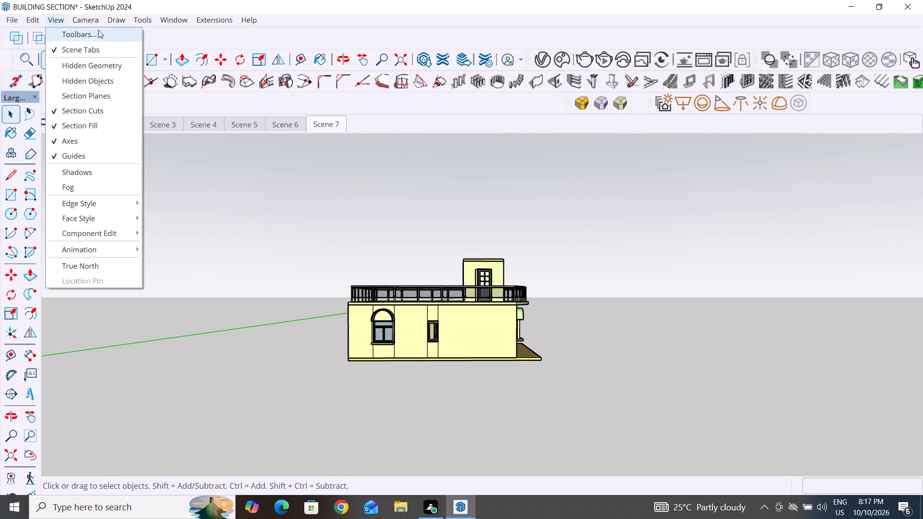
left_click(123, 118)
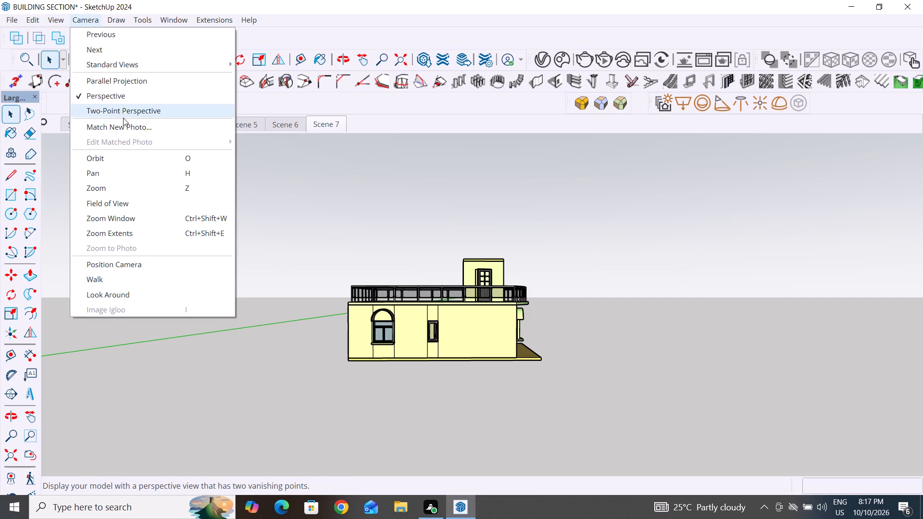
scroll(486, 391, "up", 2)
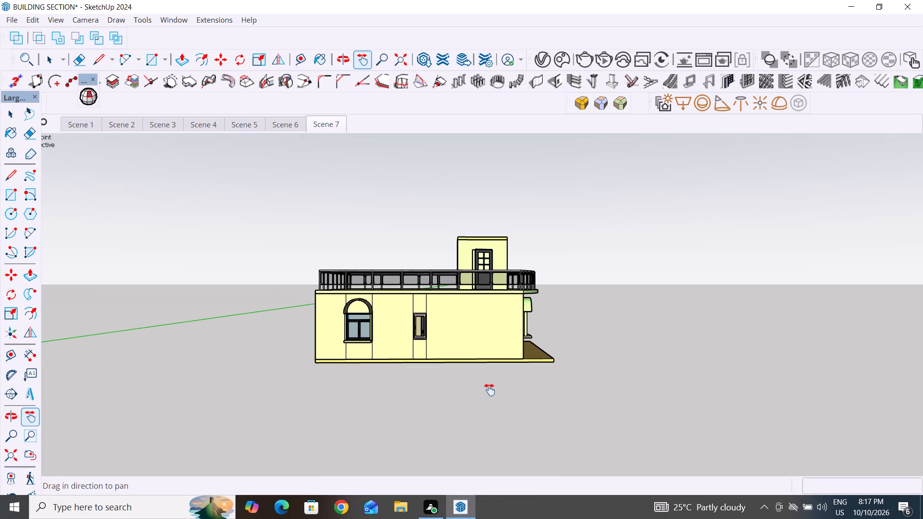
scroll(599, 276, "up", 2)
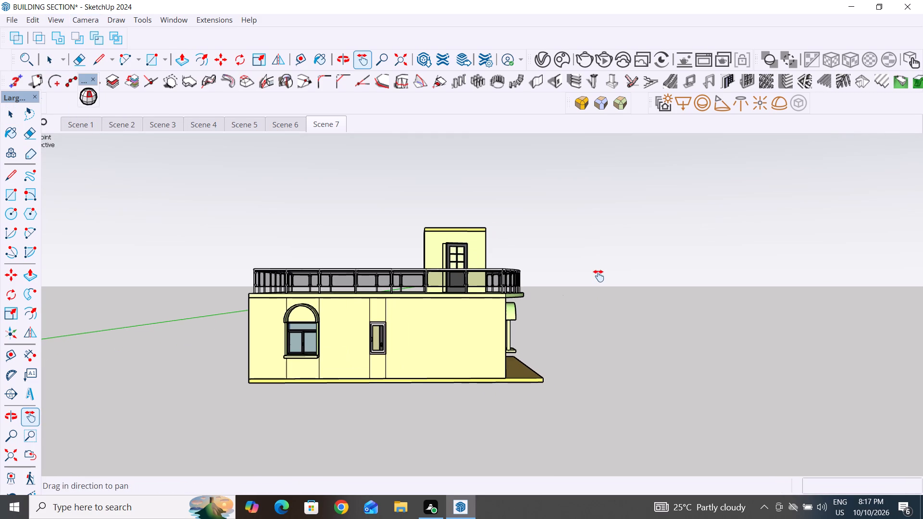
scroll(319, 259, "up", 1)
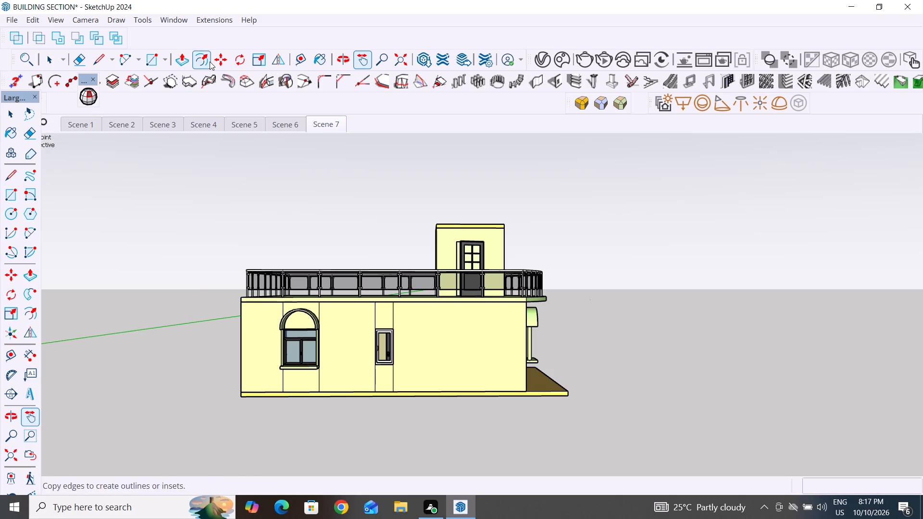
Place a section plane on the side wall with two windows, accepting the name Section 1 and symbol 1.
left_click(13, 394)
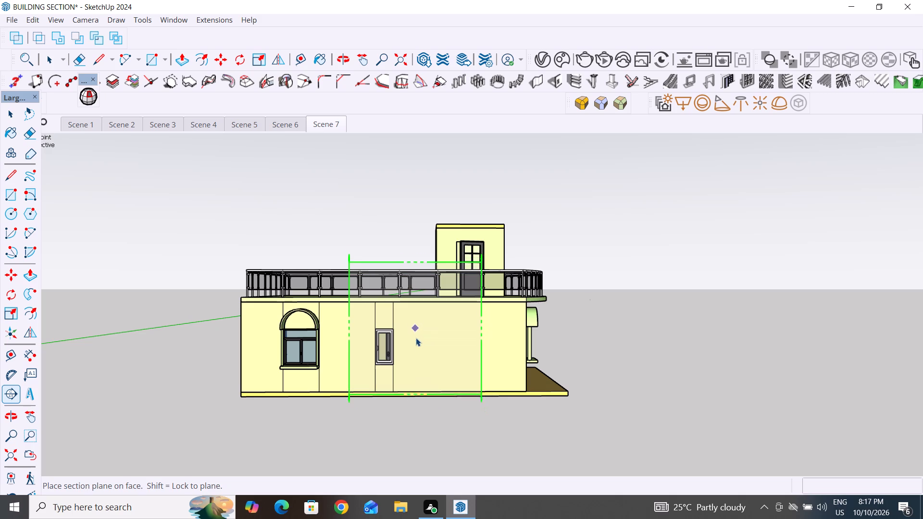
scroll(416, 340, "up", 7)
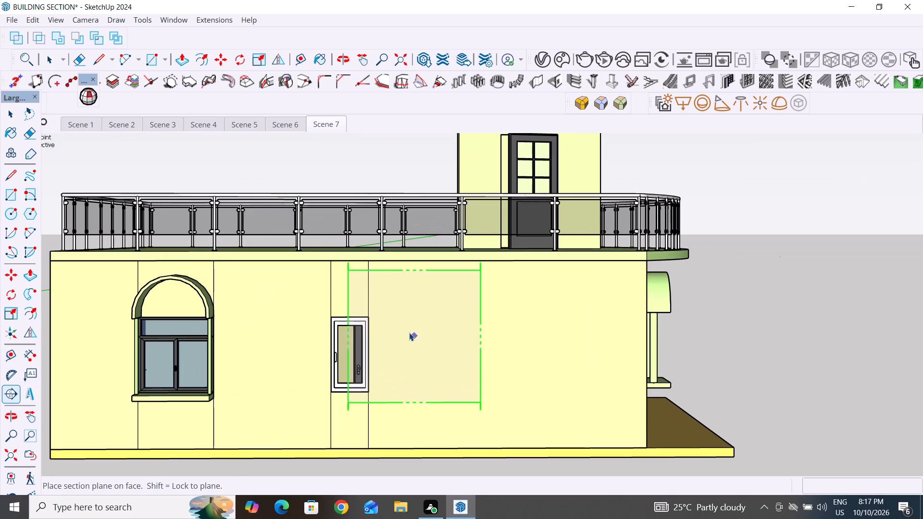
left_click(409, 333)
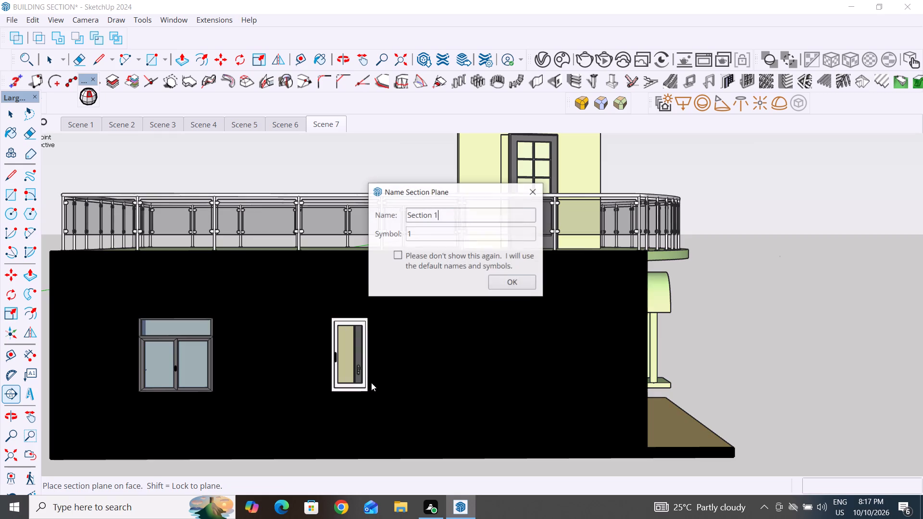
left_click(520, 284)
Move the section plane about 8' 7" into the house along the green axis to cut through the furnished rooms.
scroll(472, 363, "down", 3)
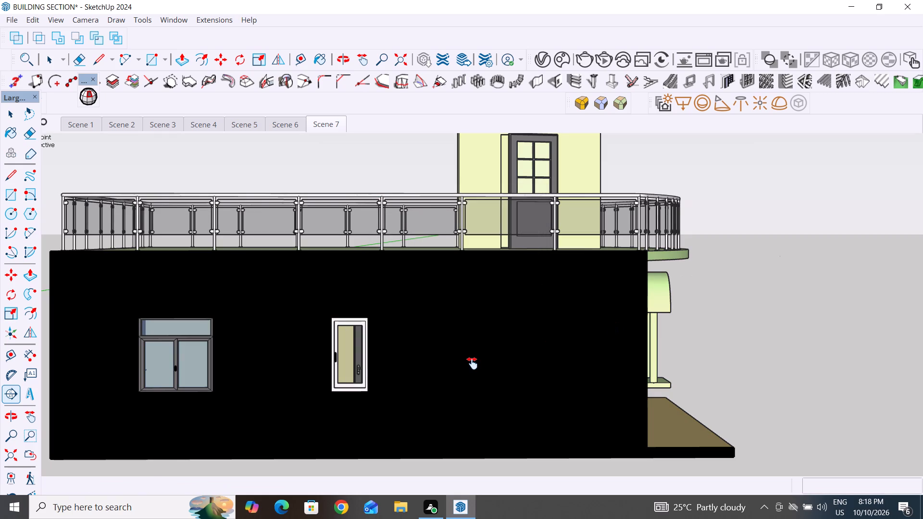
scroll(472, 363, "down", 1)
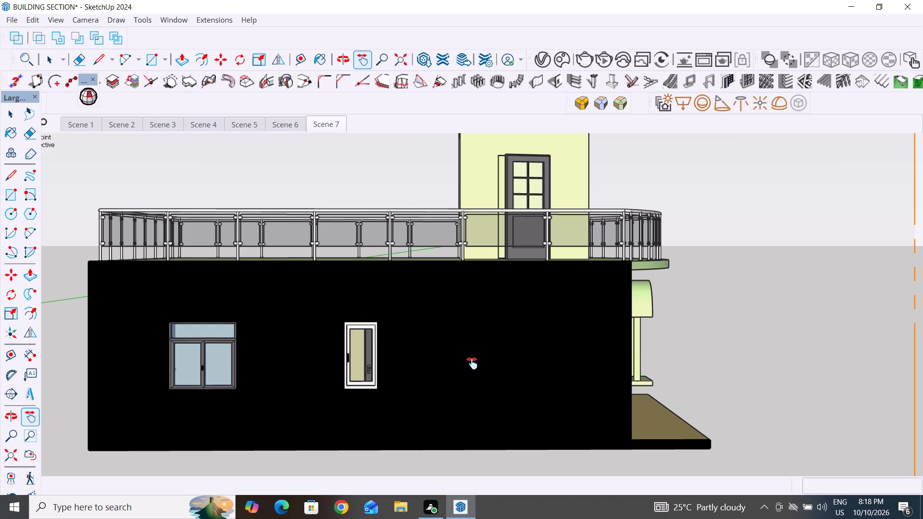
scroll(472, 363, "down", 2)
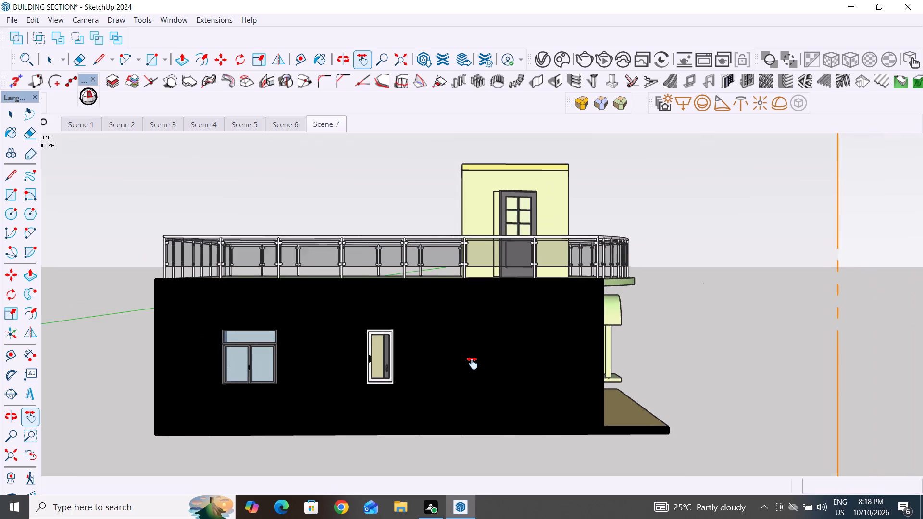
scroll(472, 363, "down", 7)
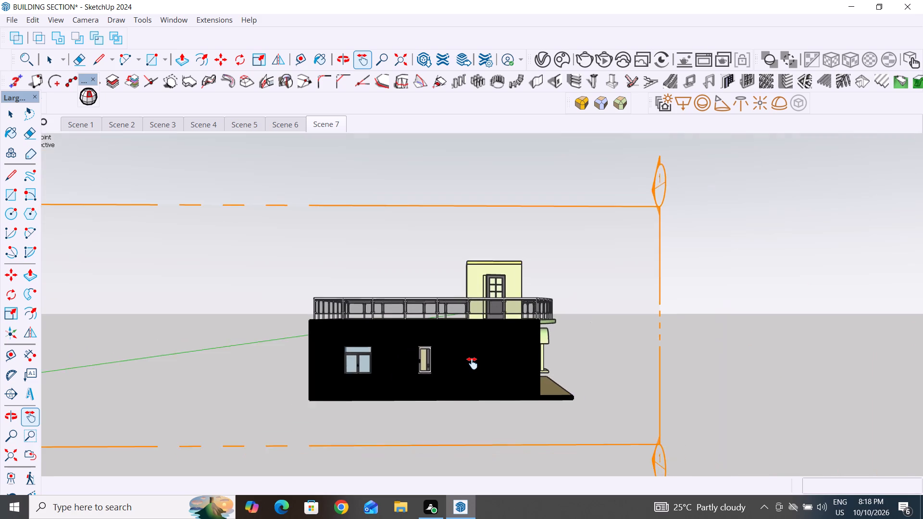
scroll(472, 363, "down", 3)
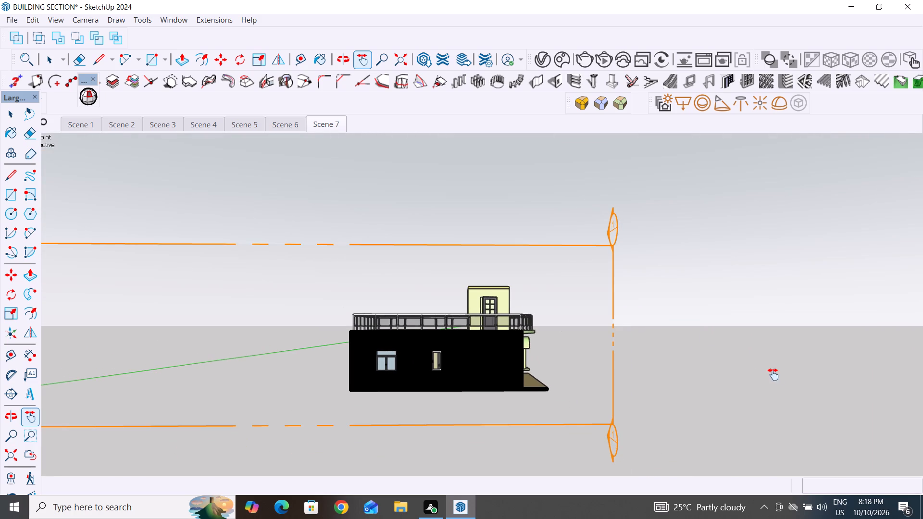
middle_click_drag(773, 375, 537, 411)
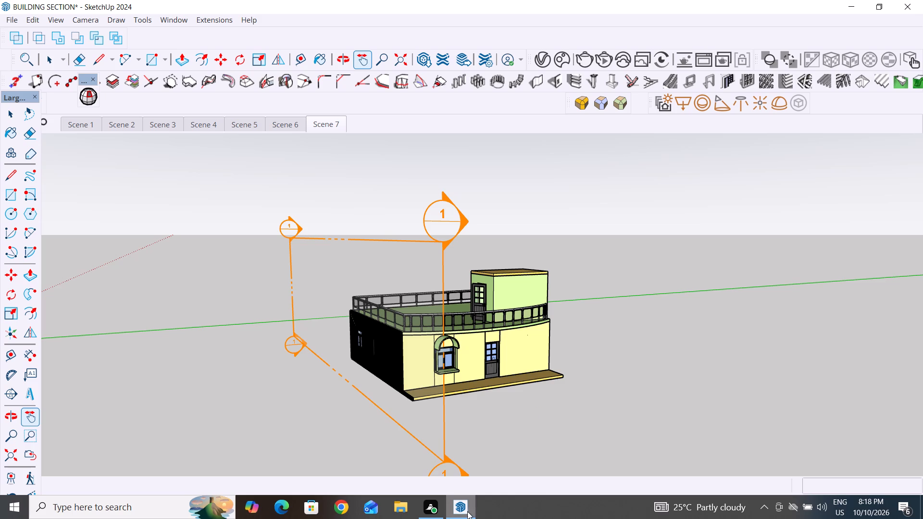
scroll(413, 430, "down", 4)
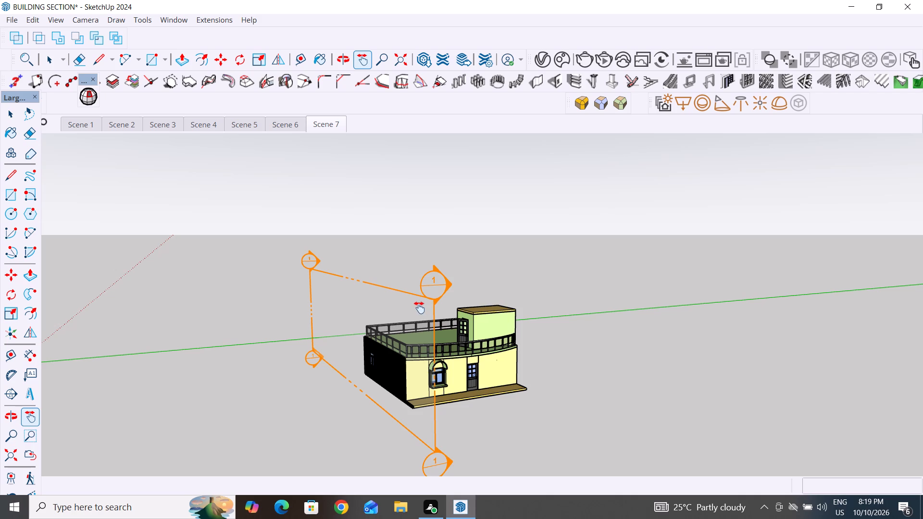
left_click(9, 280)
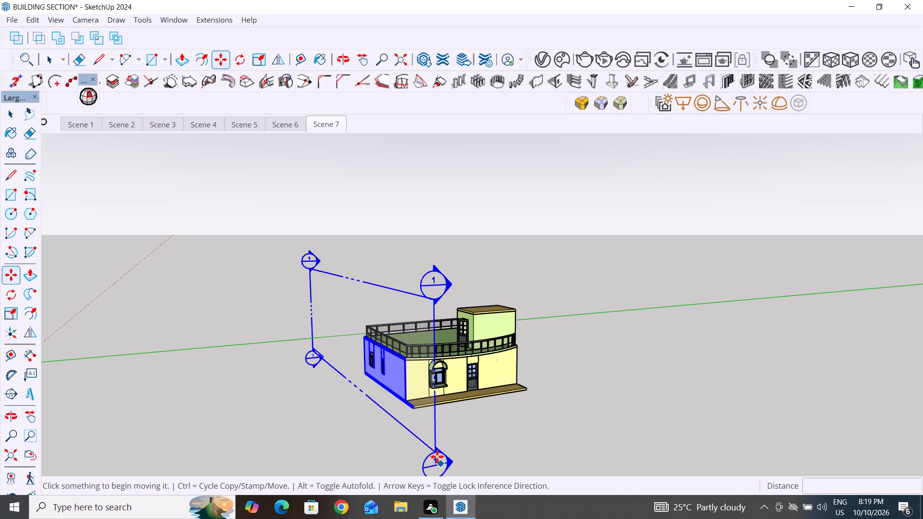
left_click(437, 457)
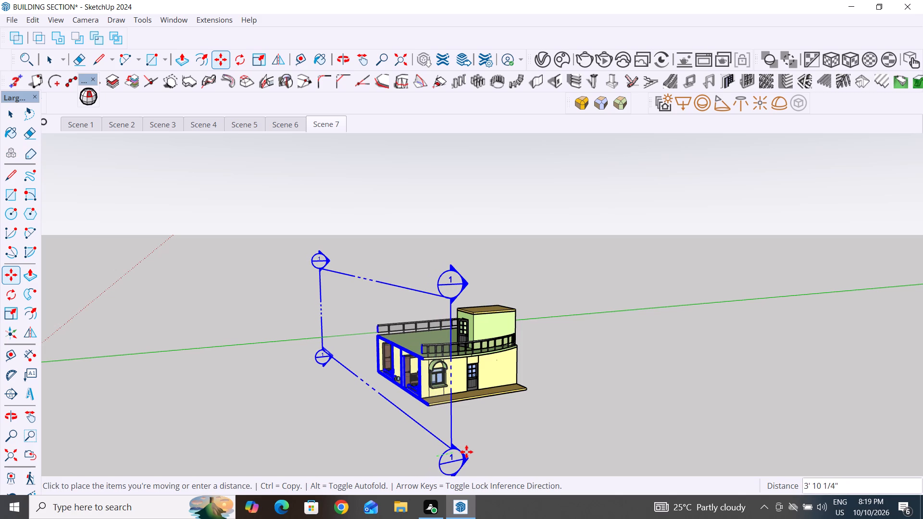
scroll(471, 451, "up", 1)
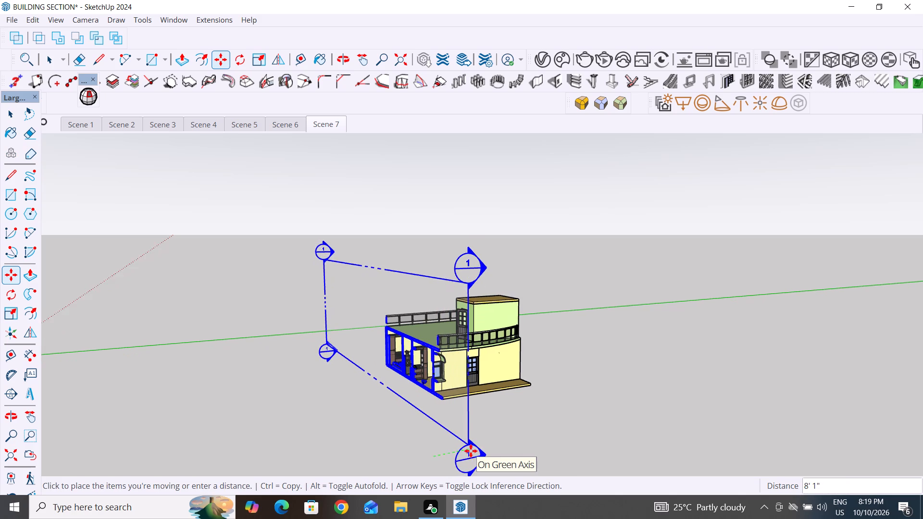
scroll(471, 451, "up", 6)
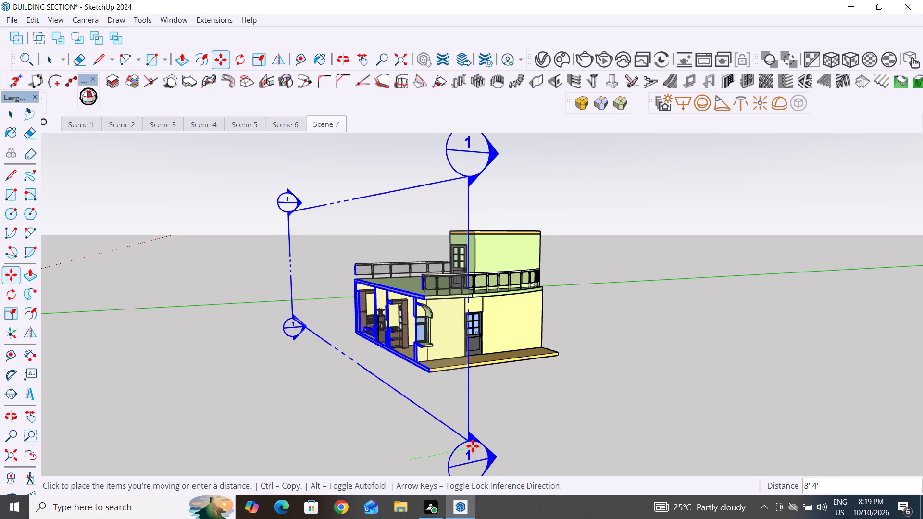
left_click(473, 446)
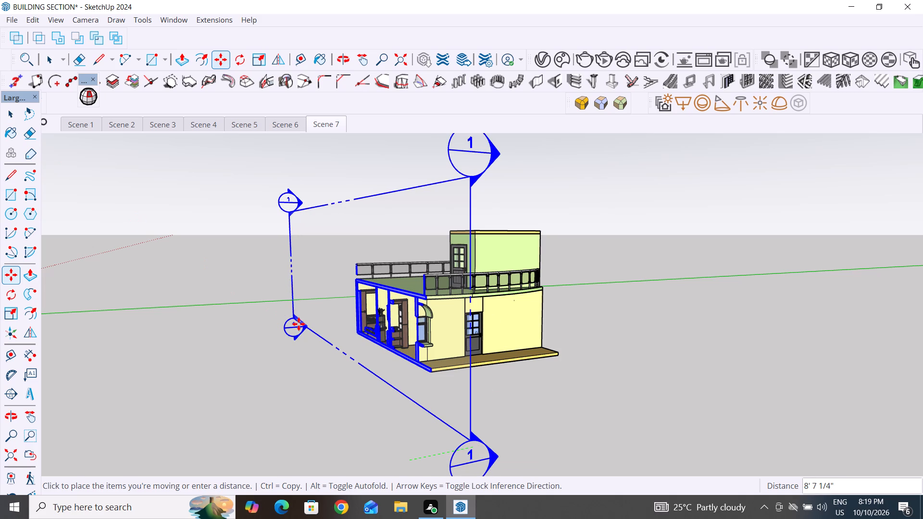
scroll(299, 324, "down", 2)
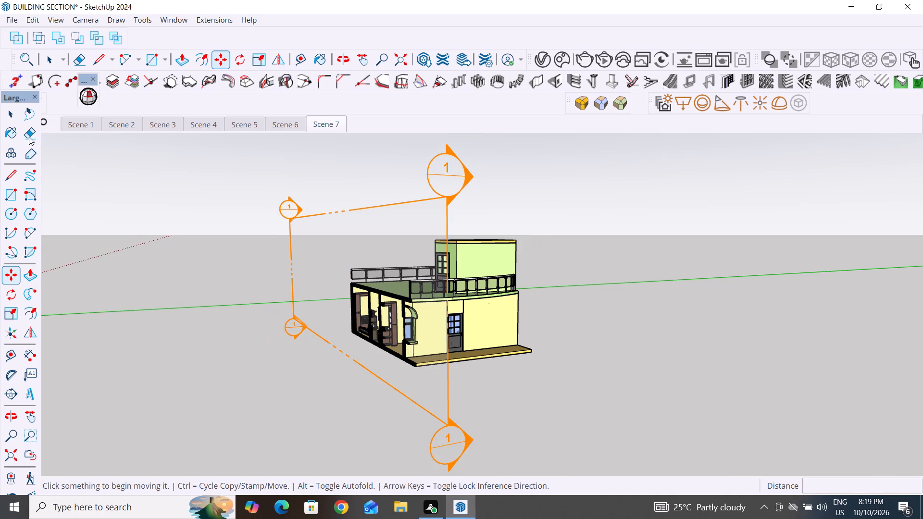
left_click(15, 119)
Face the cut side of the house and show its interior rooms in two-point perspective.
scroll(227, 306, "down", 2)
middle_click_drag(245, 306, 315, 293)
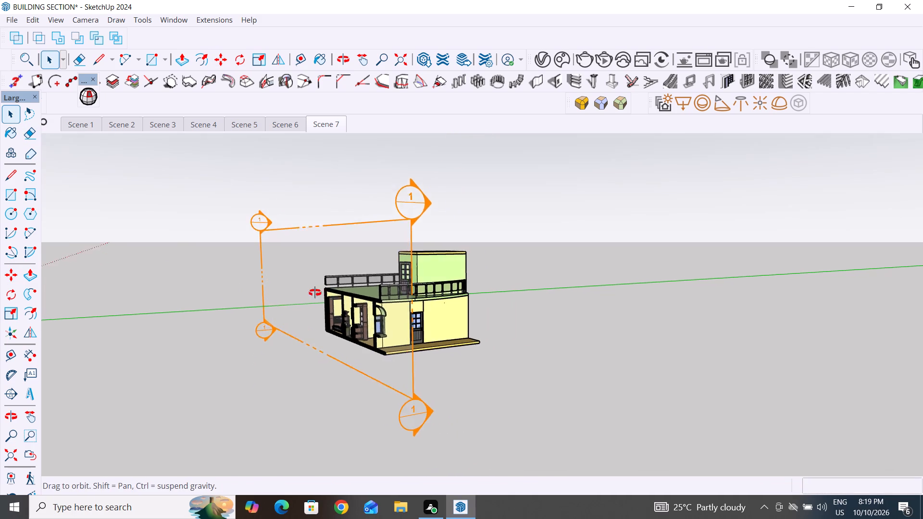
middle_click_drag(315, 293, 502, 296)
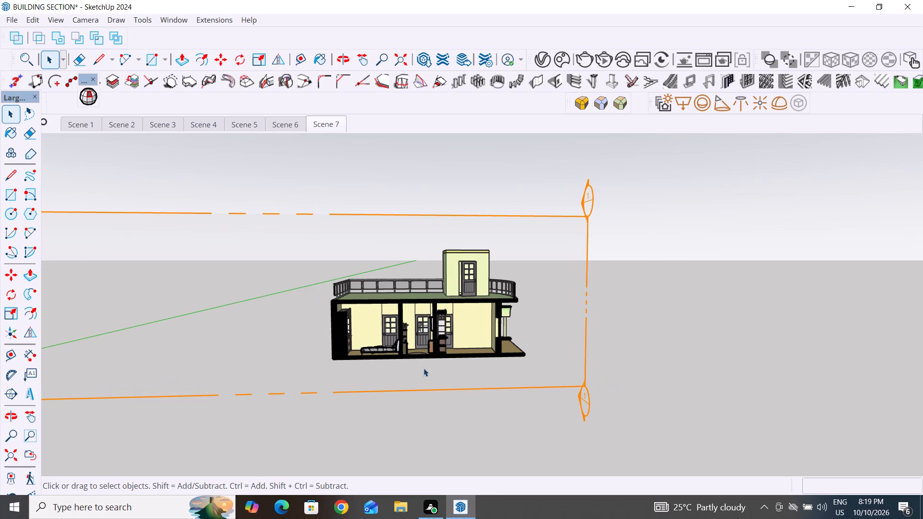
scroll(424, 368, "up", 7)
scroll(448, 202, "up", 1)
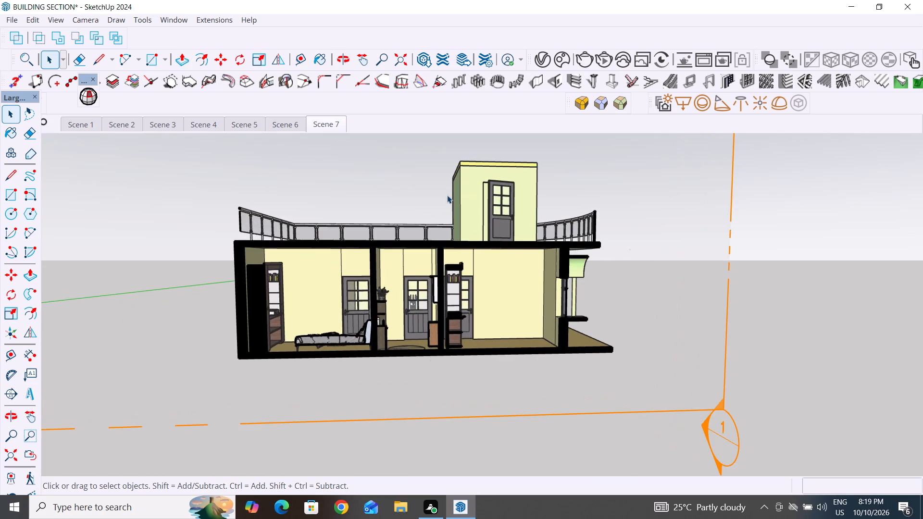
scroll(447, 195, "up", 2)
scroll(329, 211, "down", 1)
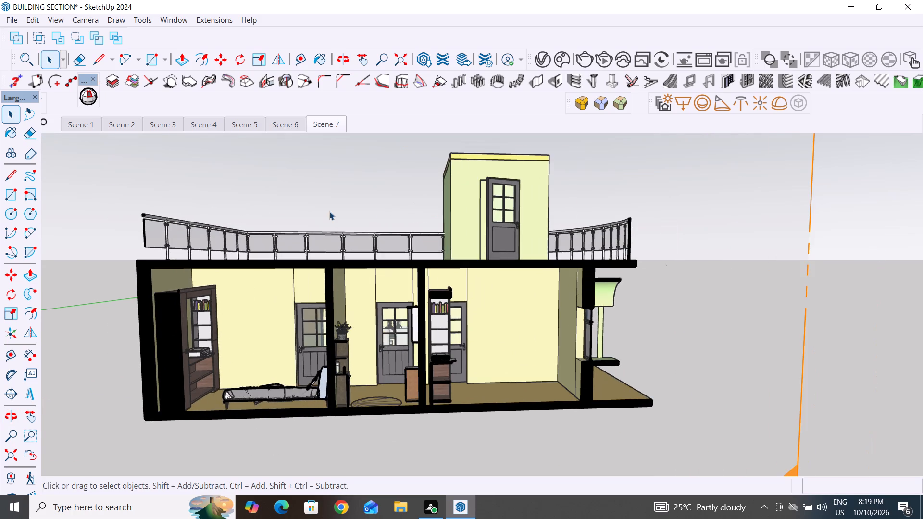
scroll(329, 211, "down", 1)
left_click(57, 21)
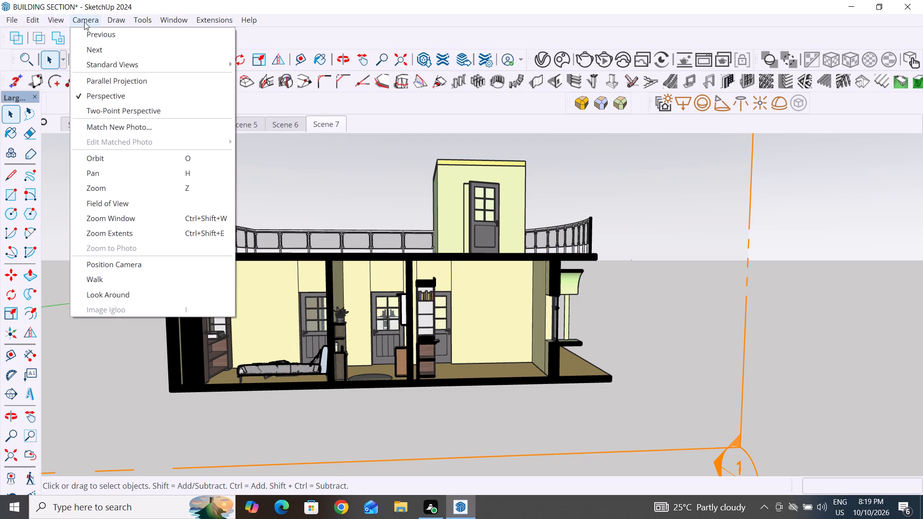
left_click(126, 111)
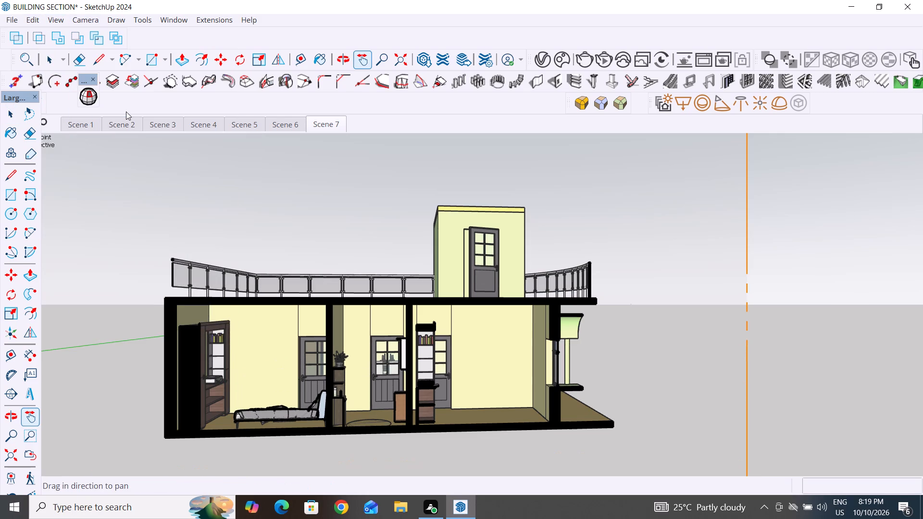
Frame the cut-open house from slightly above, with the furnished rooms, terrace and stair enclosure in view.
scroll(63, 211, "down", 2)
middle_click_drag(570, 341, 555, 355)
scroll(772, 310, "down", 3)
middle_click_drag(775, 320, 738, 298)
scroll(452, 422, "up", 2)
scroll(222, 378, "up", 2)
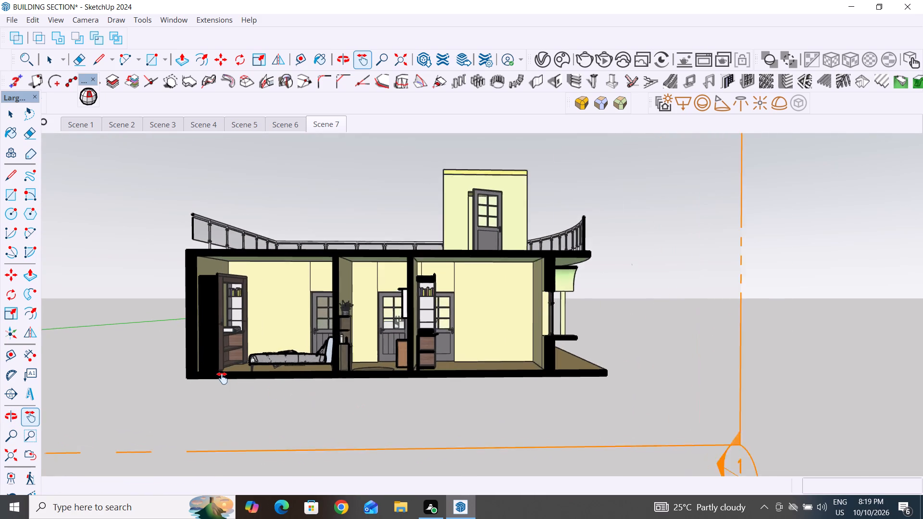
scroll(222, 378, "up", 1)
scroll(702, 419, "down", 2)
middle_click_drag(744, 422, 721, 429)
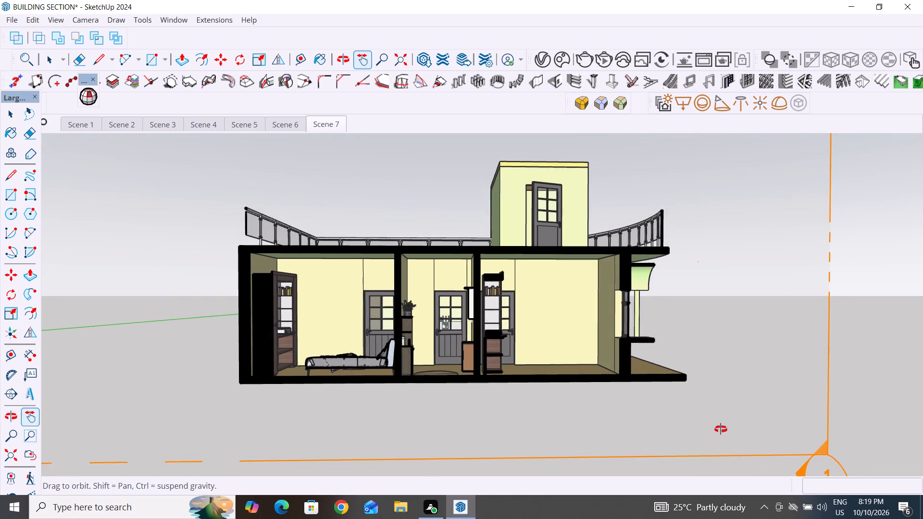
middle_click_drag(721, 429, 726, 432)
scroll(731, 435, "down", 2)
middle_click_drag(748, 437, 764, 446)
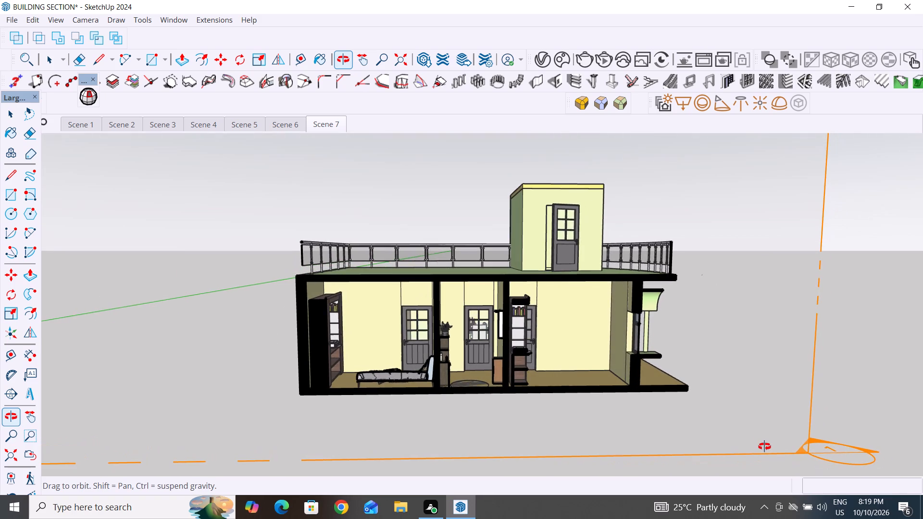
middle_click_drag(764, 446, 765, 445)
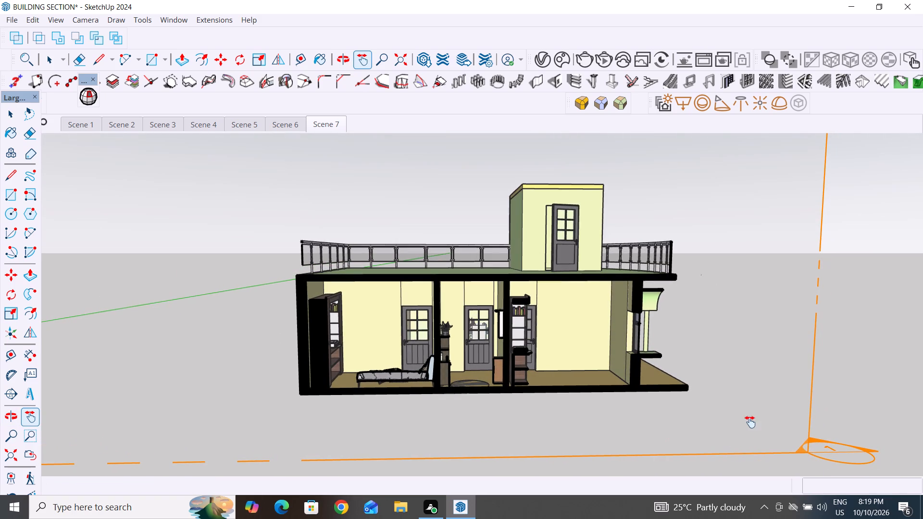
left_click(13, 118)
left_click(138, 250)
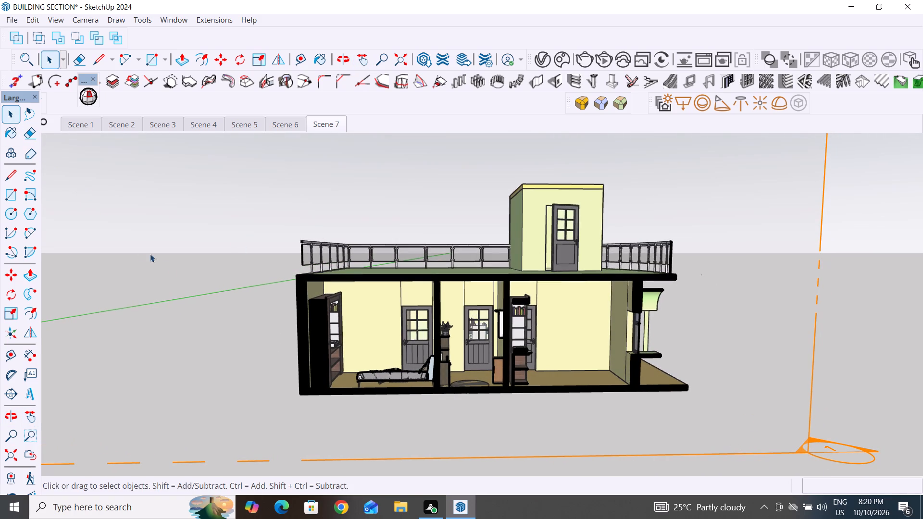
Reframe the cut-open house and add a scene of it after Scene 7, saving the changes as a new style.
left_click(747, 345)
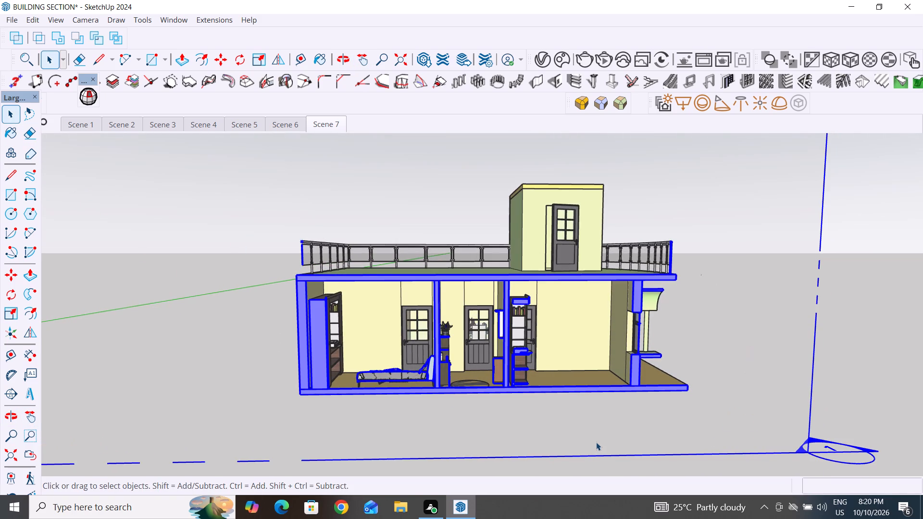
scroll(596, 442, "down", 3)
middle_click_drag(661, 442, 661, 427)
scroll(555, 425, "up", 2)
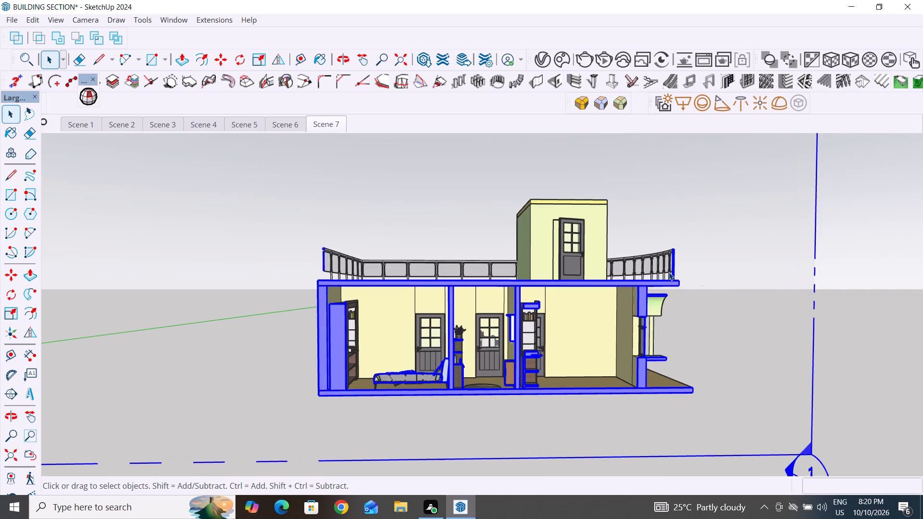
scroll(669, 270, "up", 1)
left_click(185, 269)
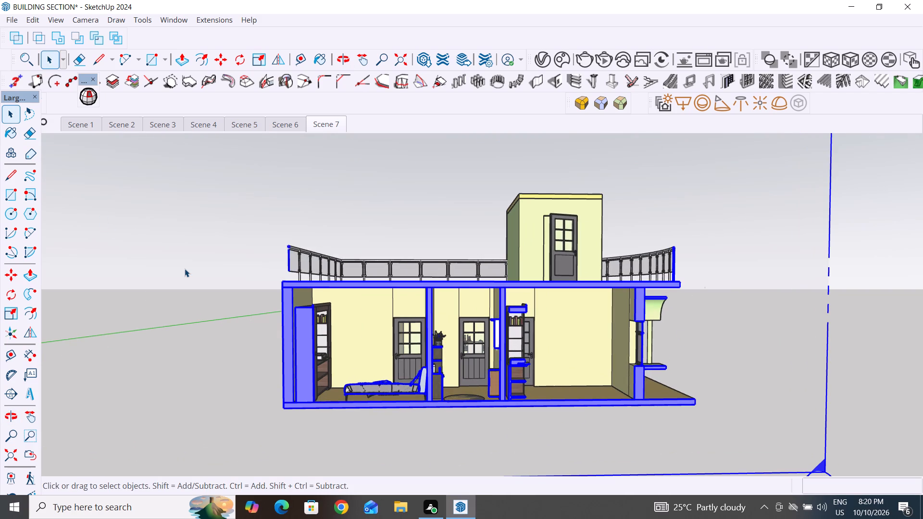
left_click(184, 383)
right_click(184, 383)
left_click(155, 429)
left_click(495, 437)
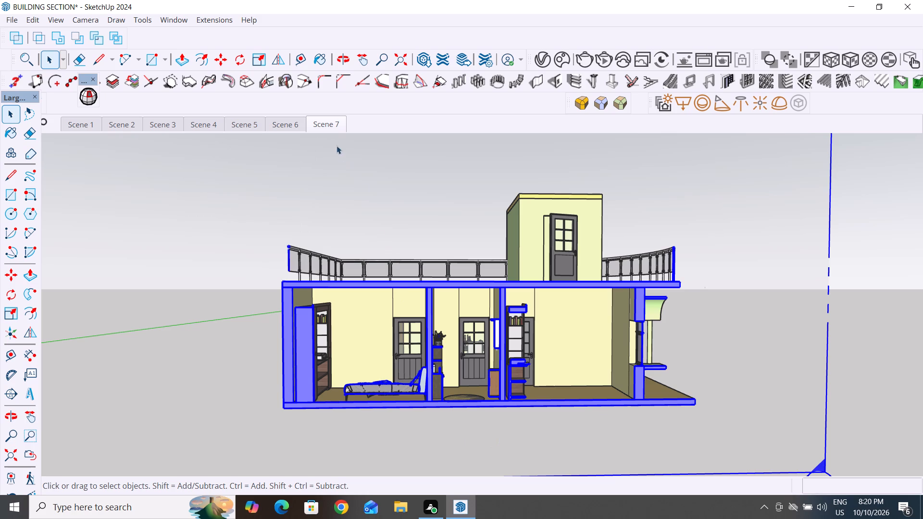
right_click(326, 127)
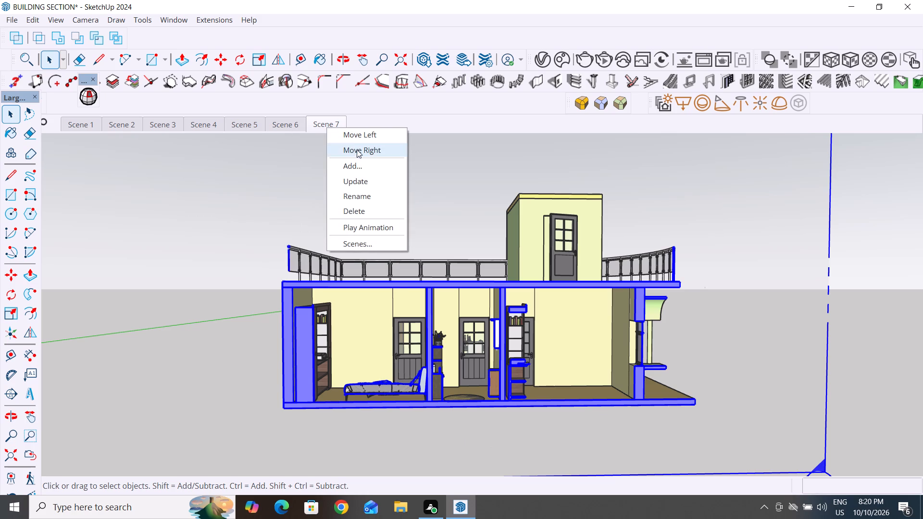
left_click(370, 170)
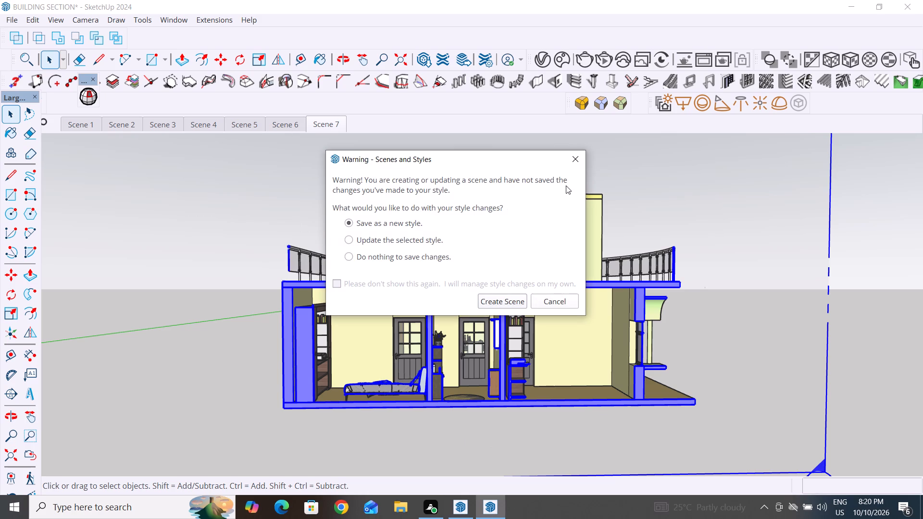
left_click(508, 303)
Update Scene 8 with the current section view.
right_click(372, 124)
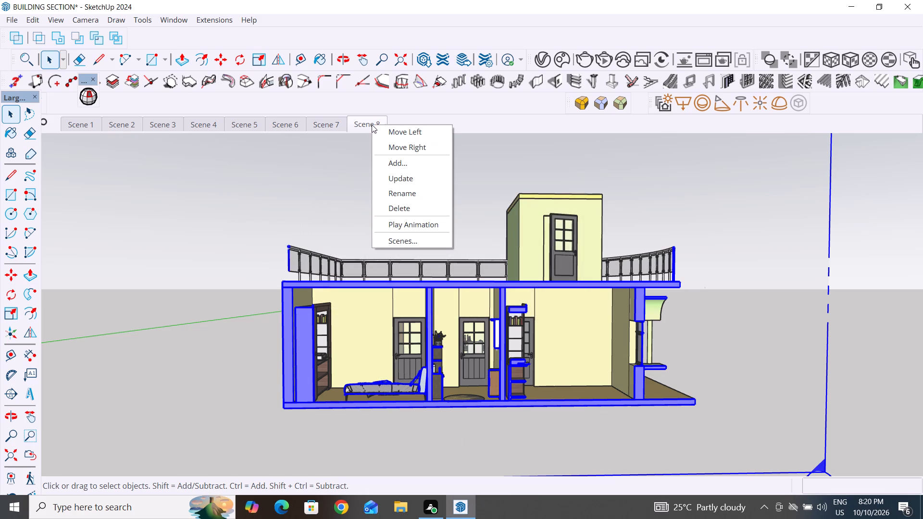
left_click(405, 176)
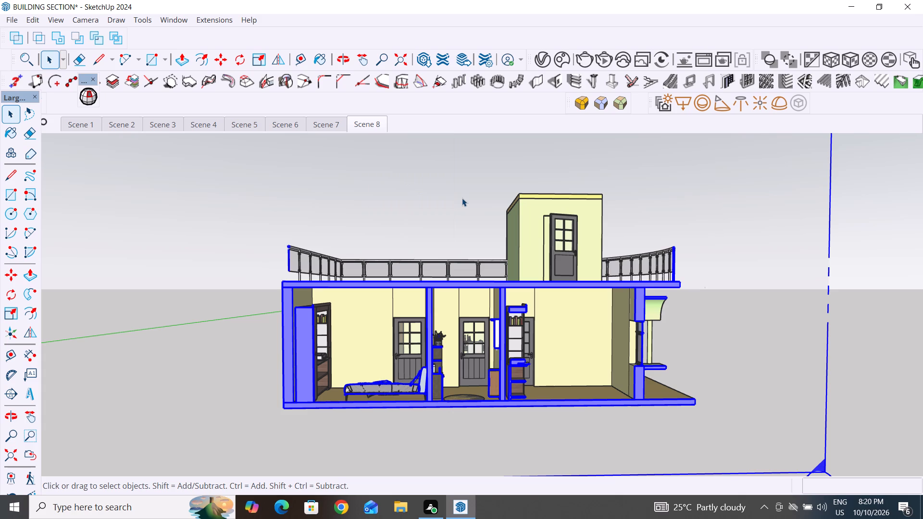
left_click(462, 198)
left_click(724, 229)
Look at the uncut end wall, and check the saved views of Scene 7 and Scene 8.
scroll(724, 322, "down", 4)
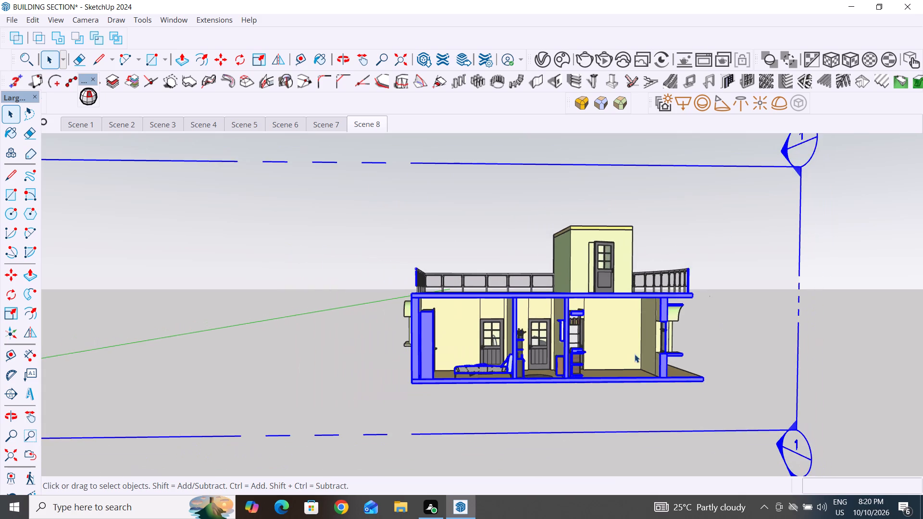
middle_click_drag(512, 388, 832, 409)
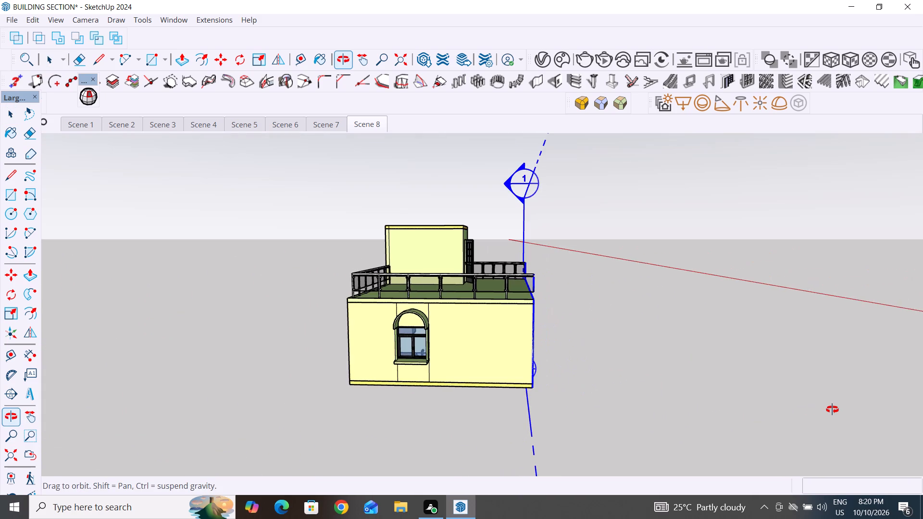
middle_click_drag(832, 409, 831, 398)
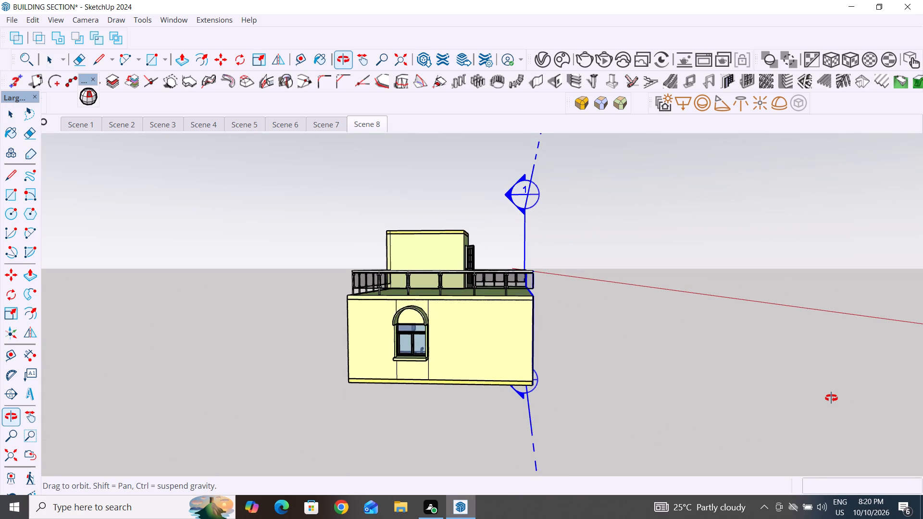
middle_click_drag(831, 398, 832, 390)
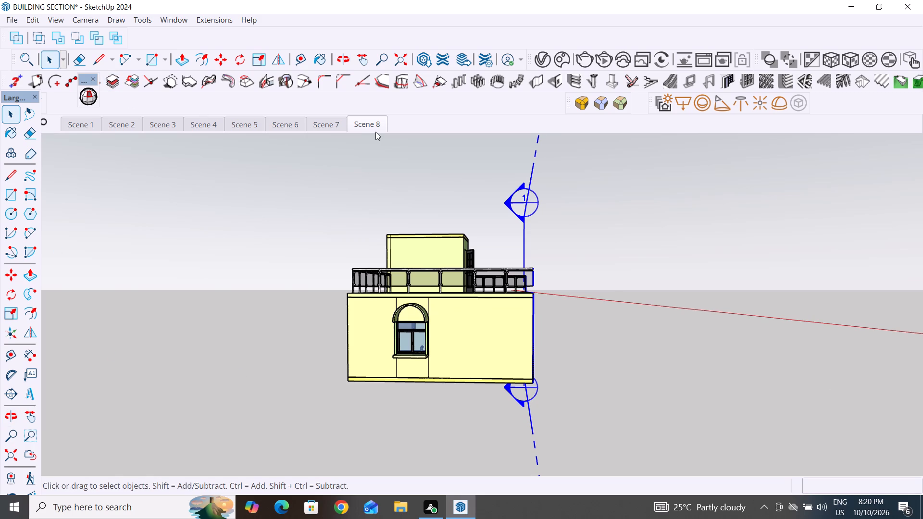
left_click(332, 122)
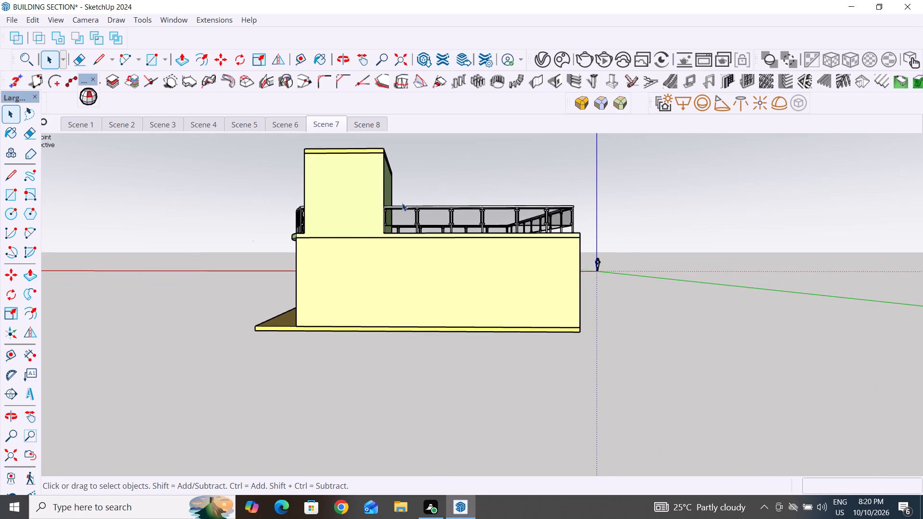
left_click(370, 126)
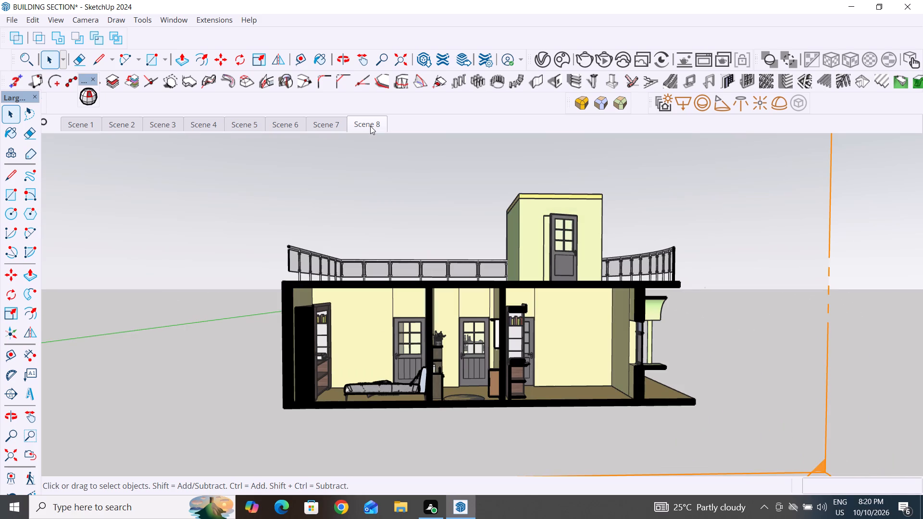
Add another scene after Scene 8 from the same section view.
right_click(370, 126)
left_click(399, 168)
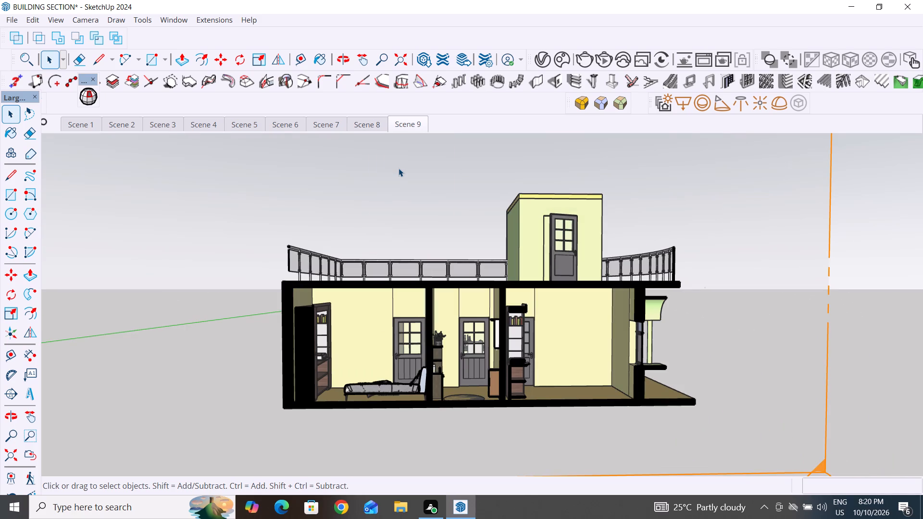
Place a second section plane on the end wall with the single arched window, accepting the name Section 2 and symbol 2.
scroll(483, 210, "down", 3)
middle_click_drag(493, 205, 567, 233)
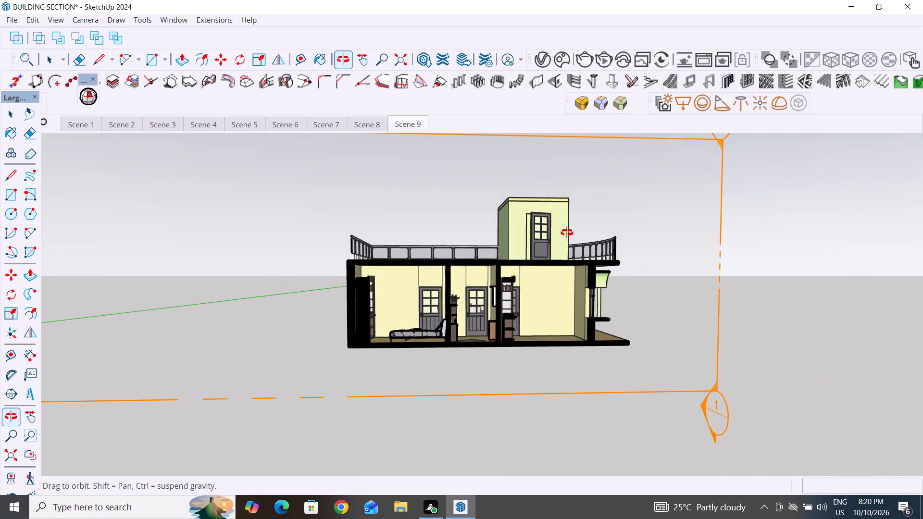
middle_click_drag(567, 233, 788, 278)
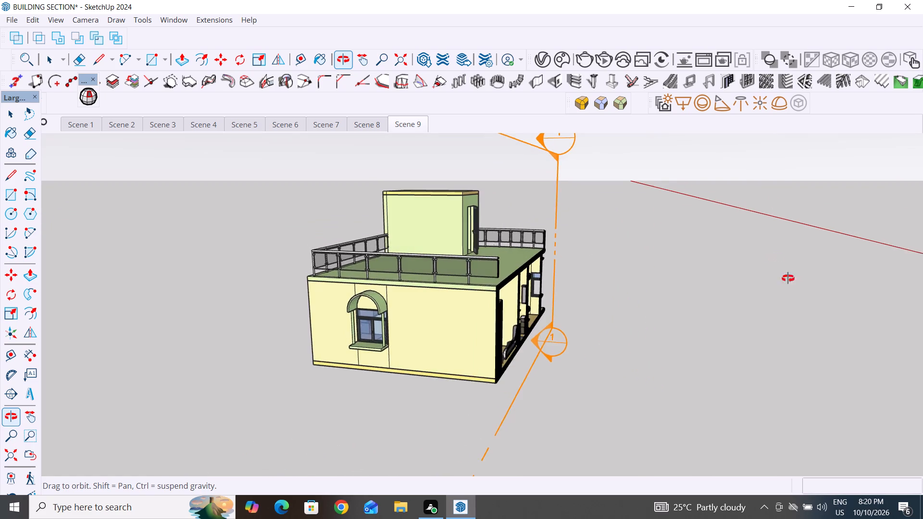
middle_click_drag(788, 278, 847, 286)
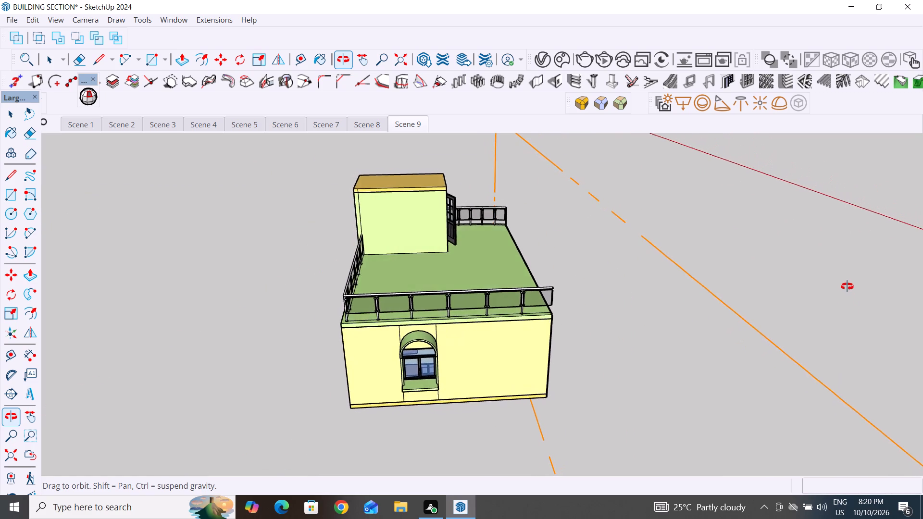
middle_click_drag(847, 286, 862, 277)
scroll(424, 411, "down", 4)
middle_click_drag(646, 403, 629, 404)
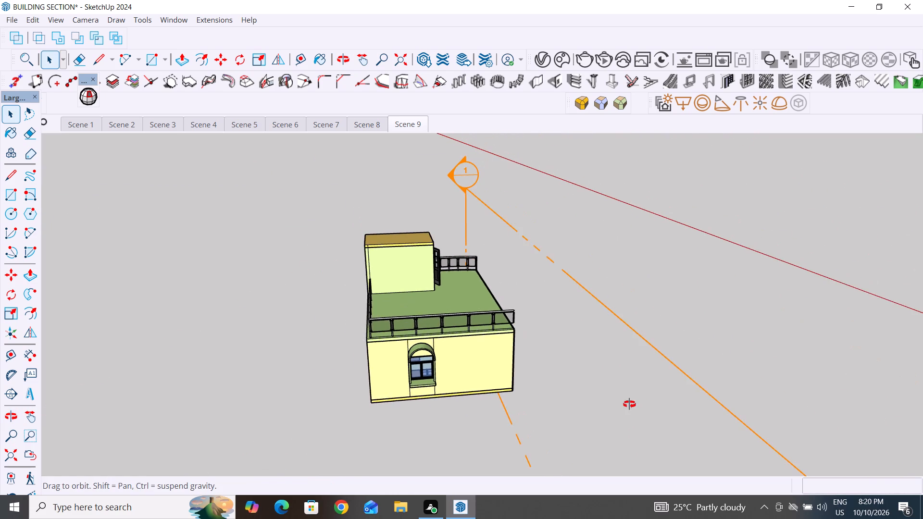
middle_click_drag(629, 404, 618, 374)
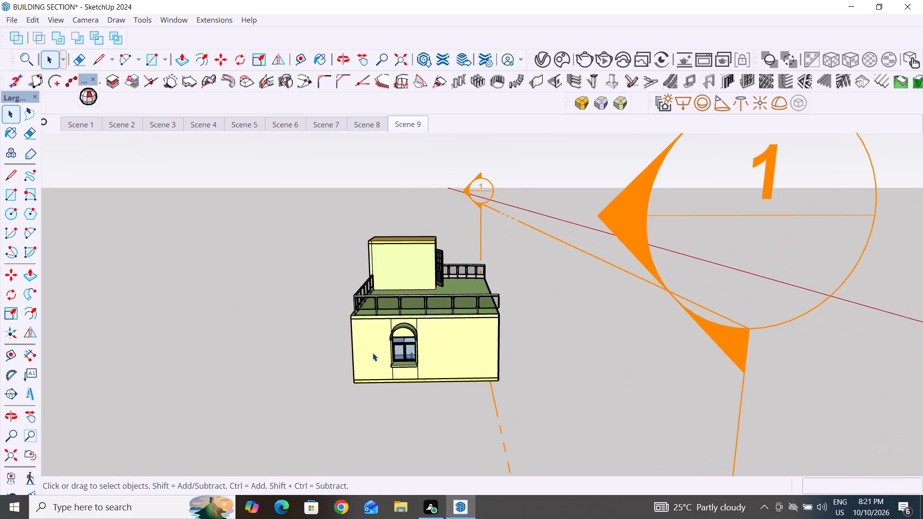
scroll(371, 350, "up", 4)
middle_click_drag(659, 391, 649, 375)
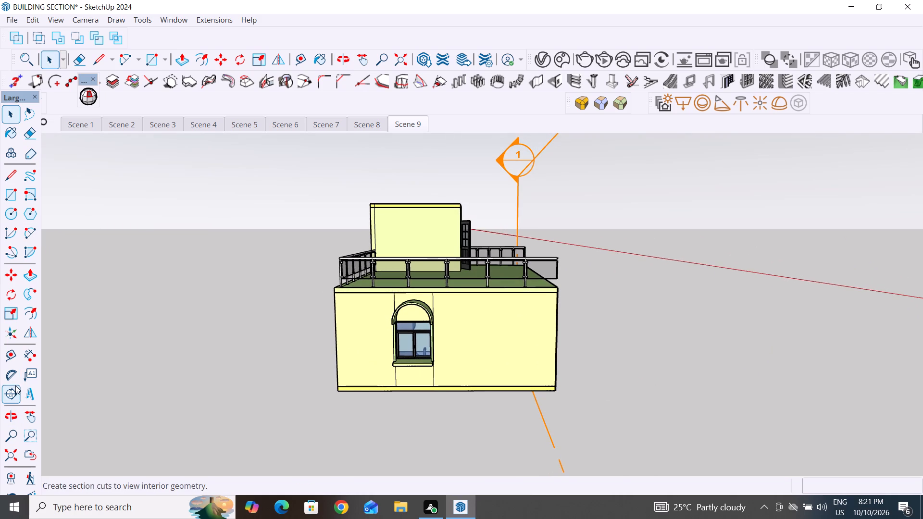
left_click(14, 398)
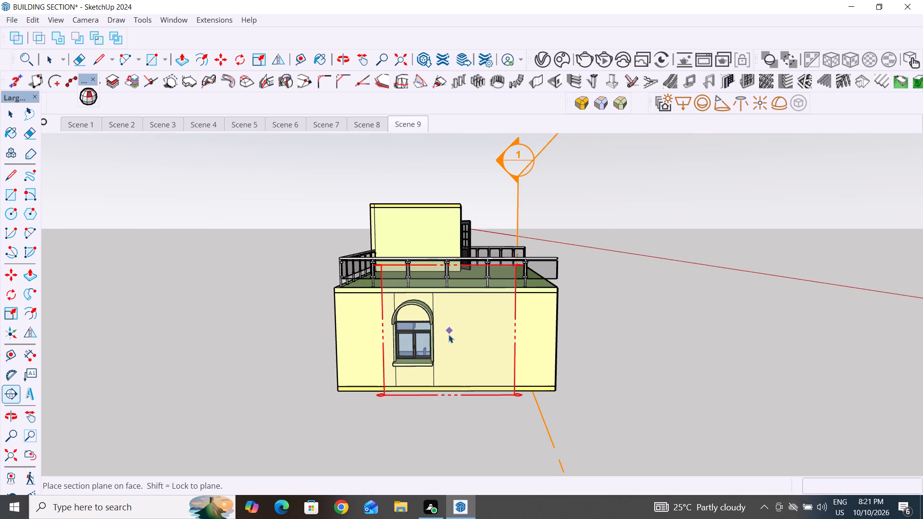
left_click(449, 334)
left_click(513, 283)
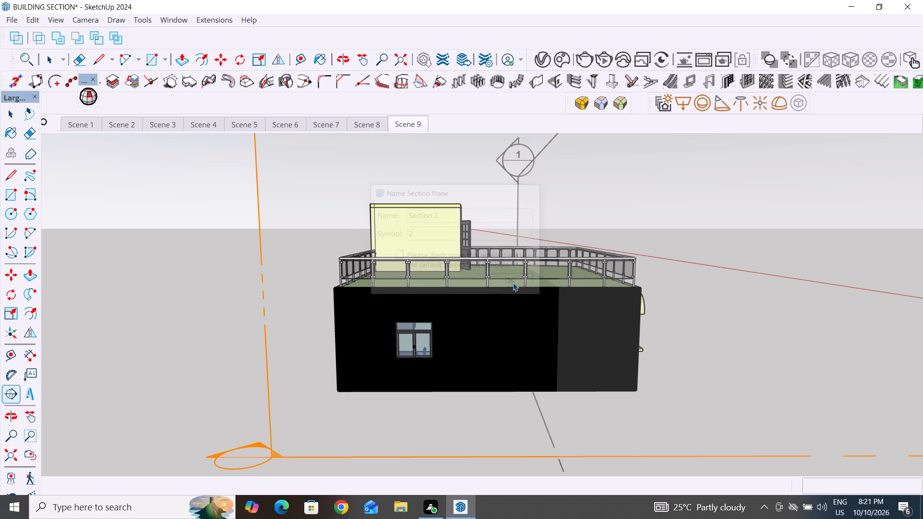
Move the Section 2 plane about 3' 5" into the house to cut through the furnished rooms.
middle_click_drag(336, 336, 471, 358)
scroll(471, 358, "up", 1)
scroll(381, 309, "down", 9)
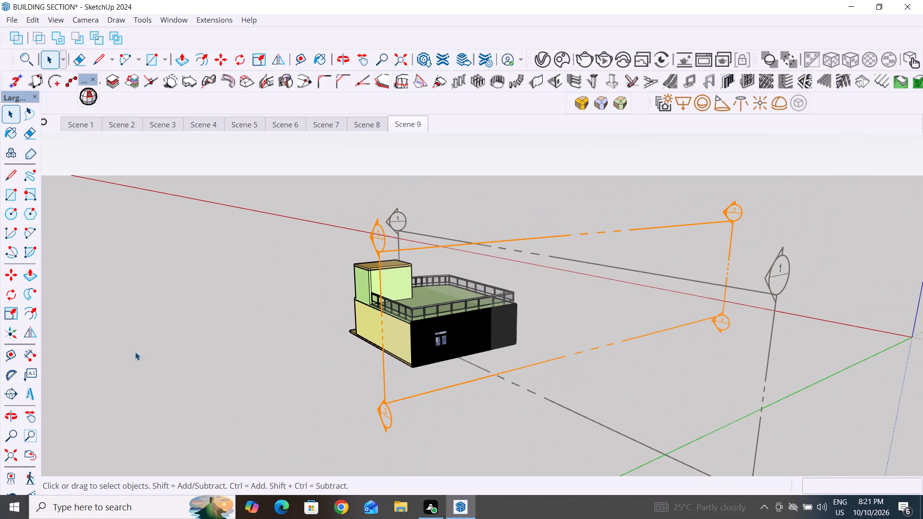
left_click_drag(407, 386, 345, 439)
left_click(13, 274)
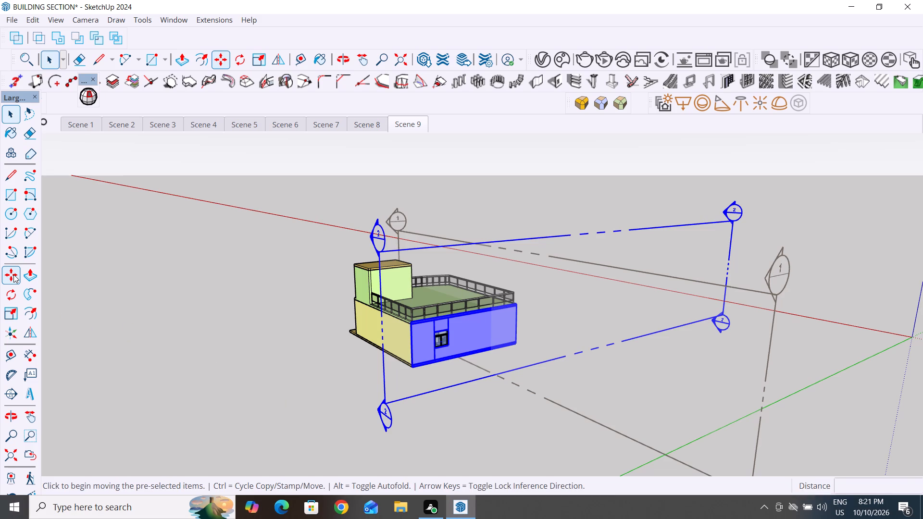
left_click(387, 400)
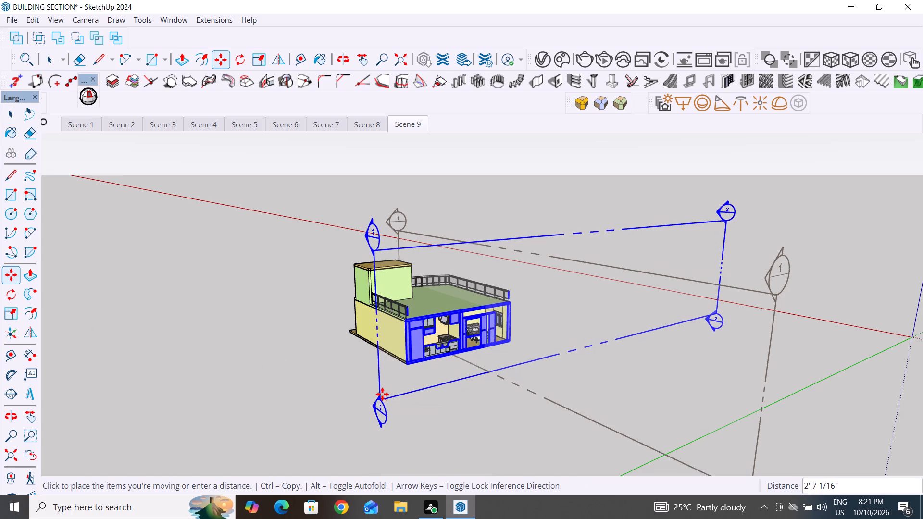
left_click(382, 394)
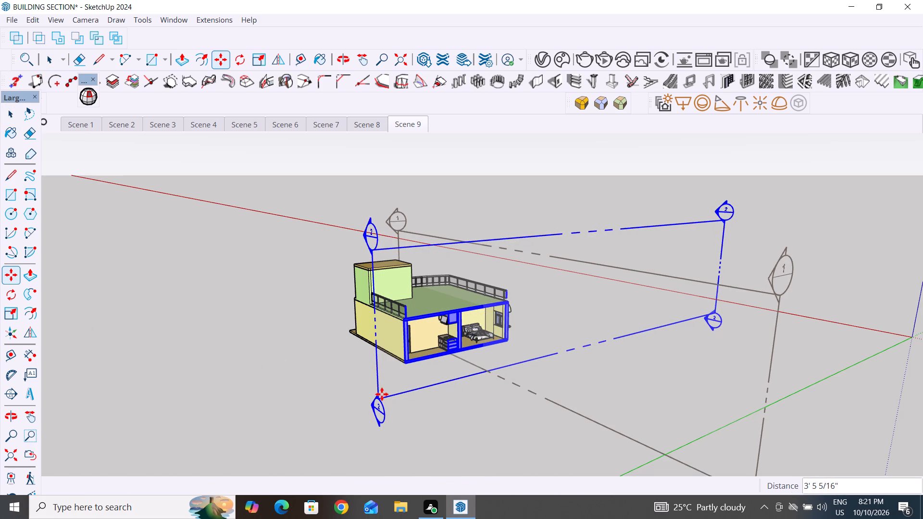
left_click(15, 114)
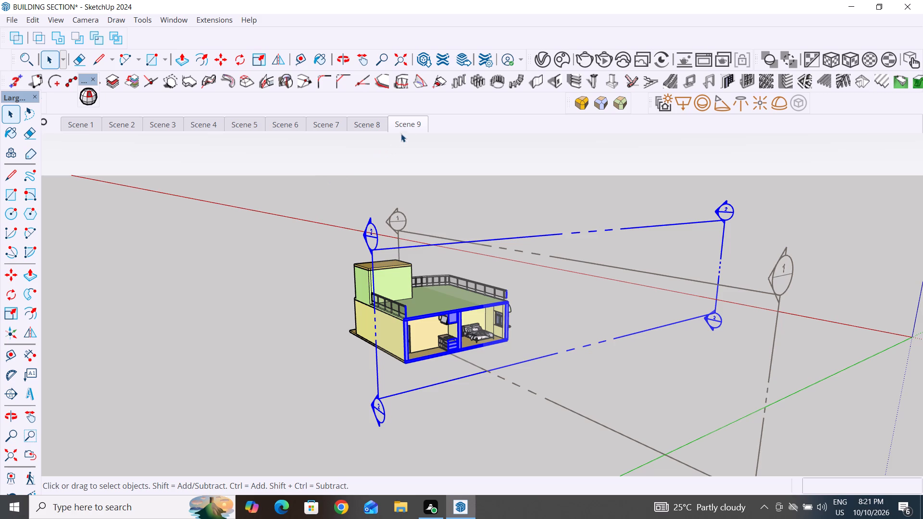
Update Scene 9 with the current view of the Section 2 cut.
right_click(409, 121)
left_click(446, 171)
right_click(415, 123)
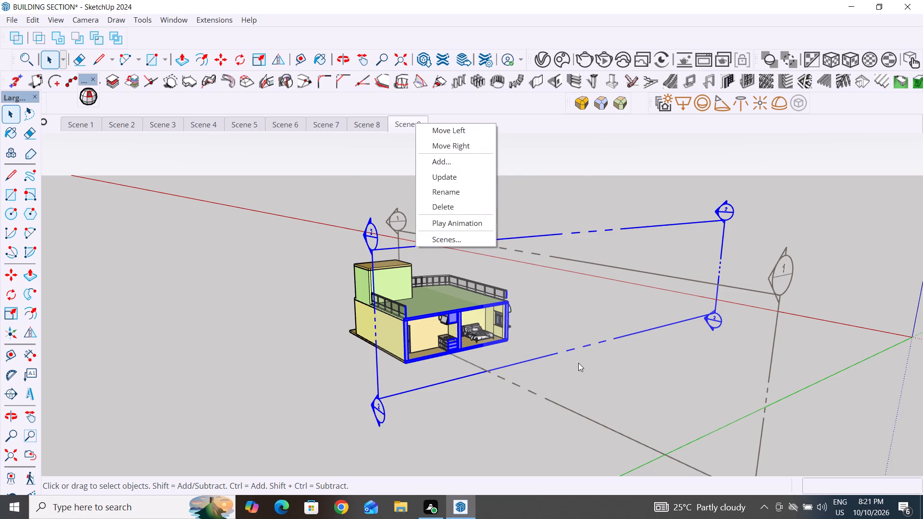
Add a scene after Scene 9 showing the Section 2 cut from high above, with the roof terrace and open rooms in view.
middle_click_drag(633, 368, 382, 392)
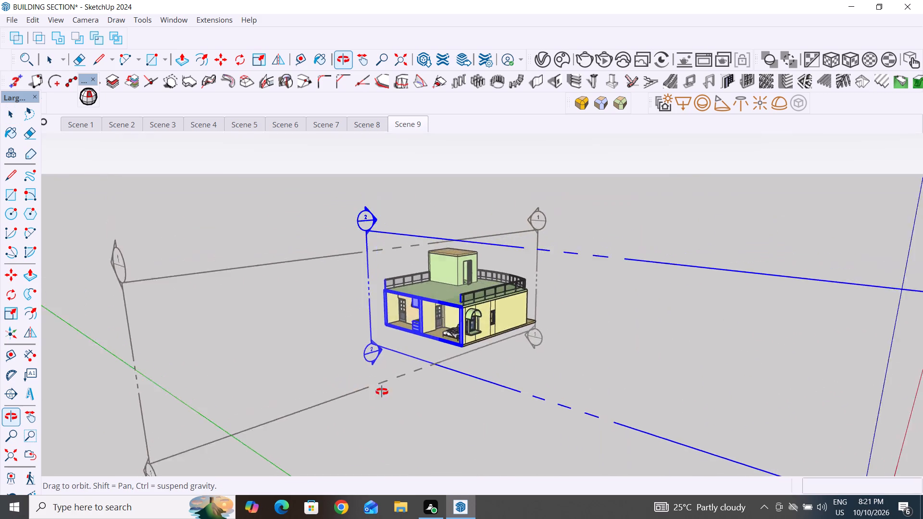
middle_click_drag(382, 392, 537, 493)
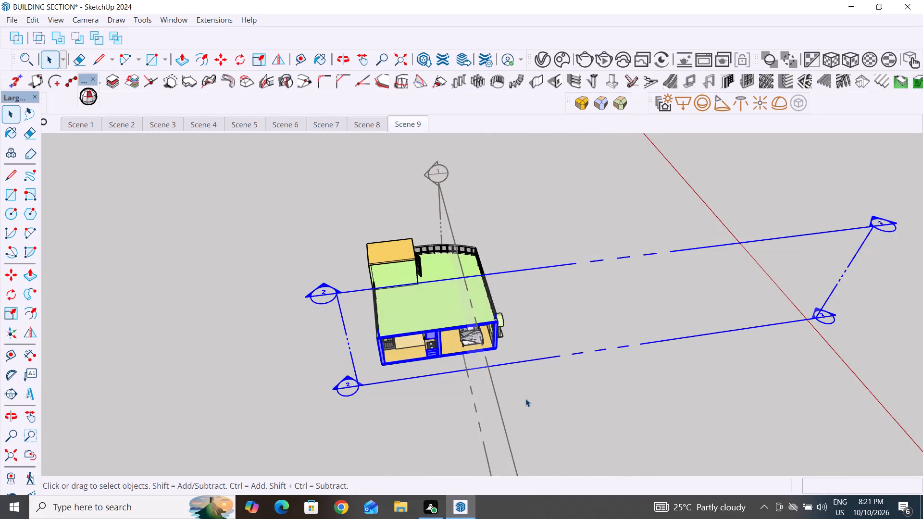
scroll(492, 405, "down", 1)
right_click(410, 125)
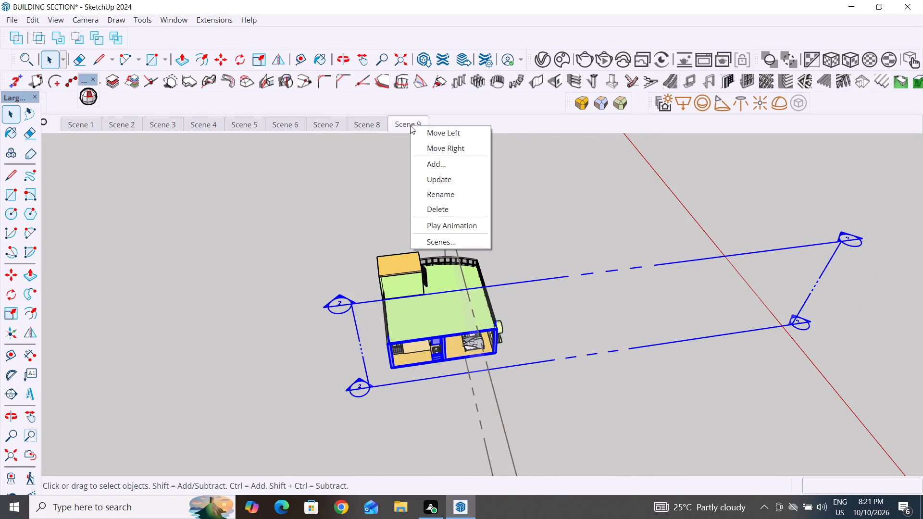
left_click(449, 165)
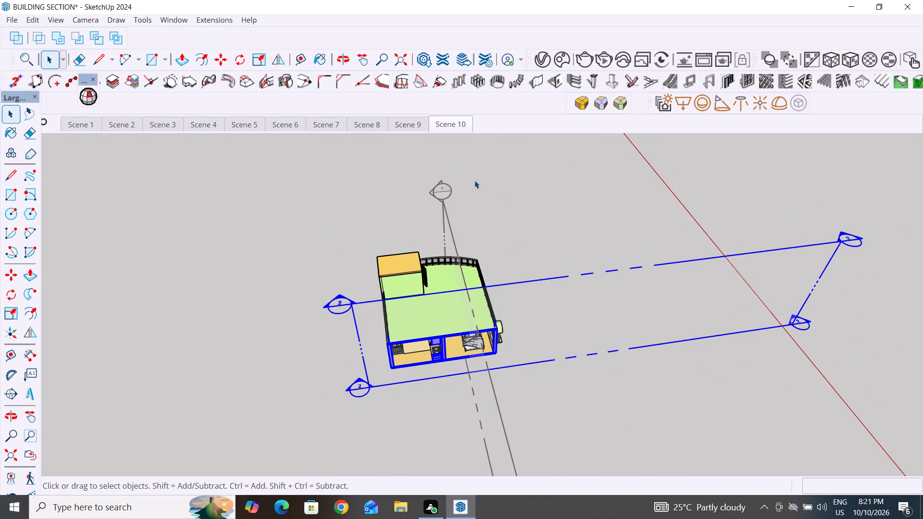
Examine the roof terrace and the Section 2 cut from overhead, with the cut end of the house nearest.
middle_click_drag(561, 235, 528, 414)
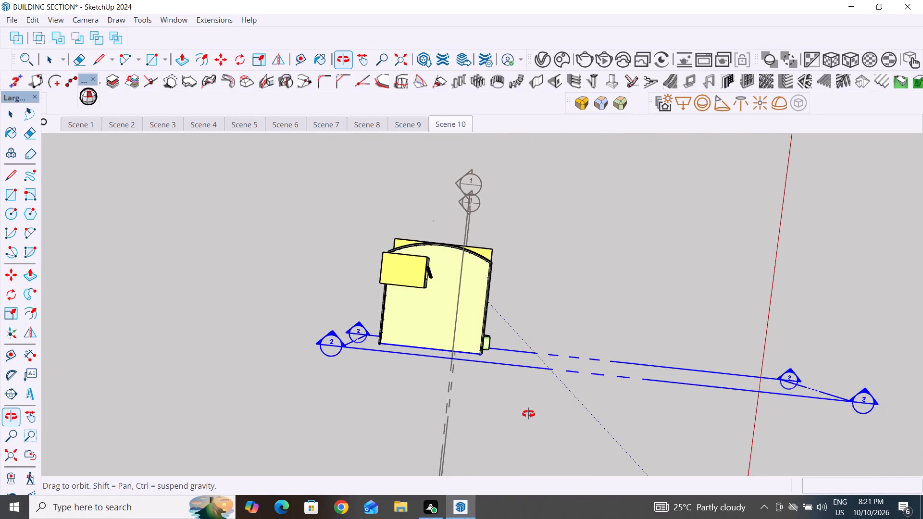
middle_click_drag(528, 414, 584, 384)
middle_click_drag(527, 231, 526, 255)
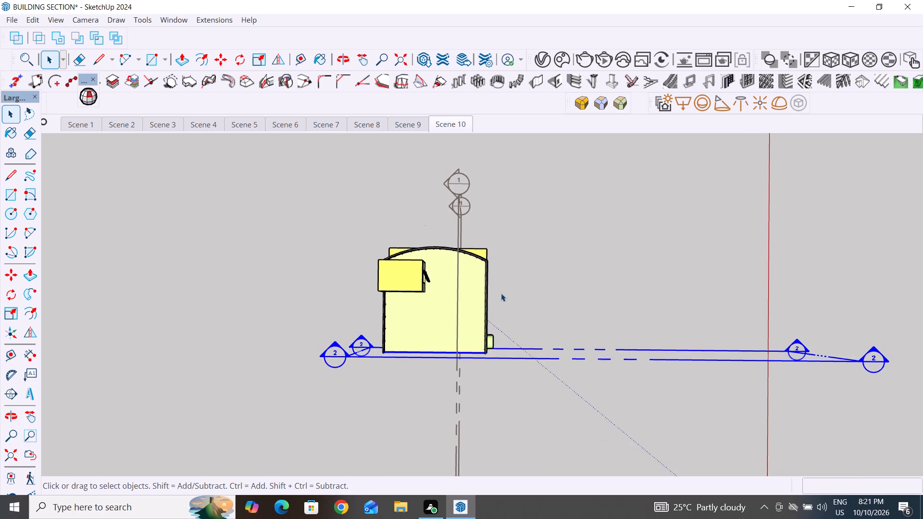
scroll(497, 285, "up", 3)
scroll(311, 328, "up", 4)
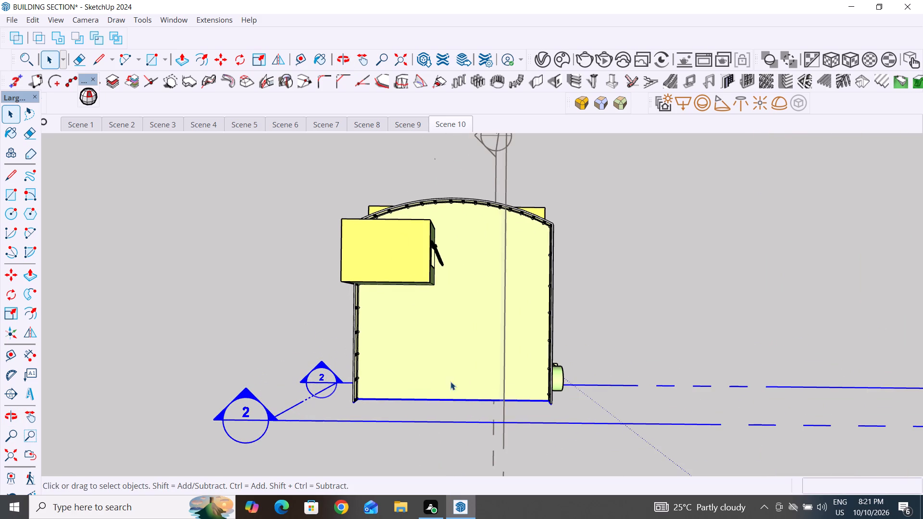
middle_click_drag(617, 258, 627, 283)
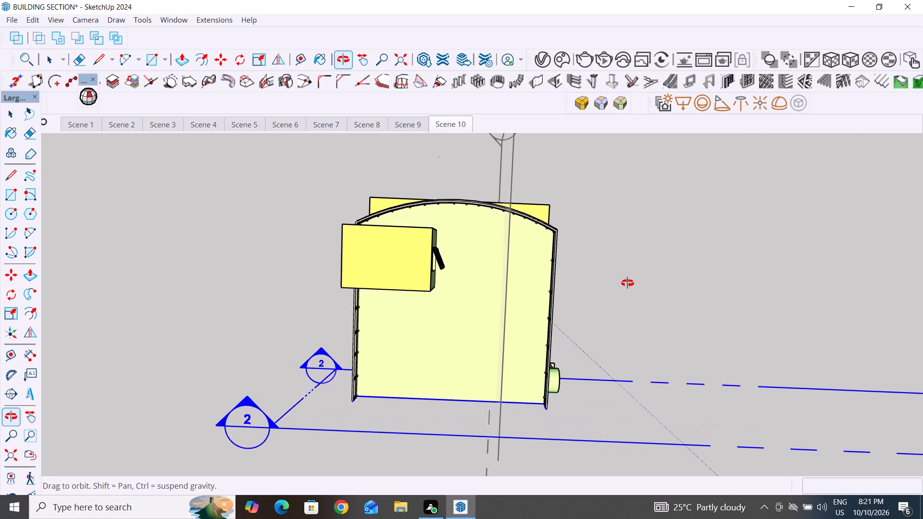
middle_click_drag(627, 283, 633, 258)
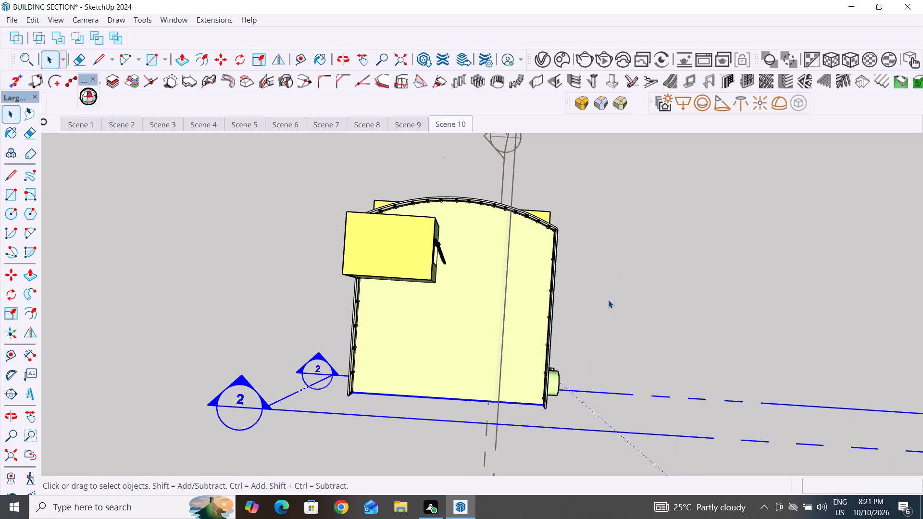
scroll(761, 437, "up", 1)
middle_click_drag(761, 437, 785, 444)
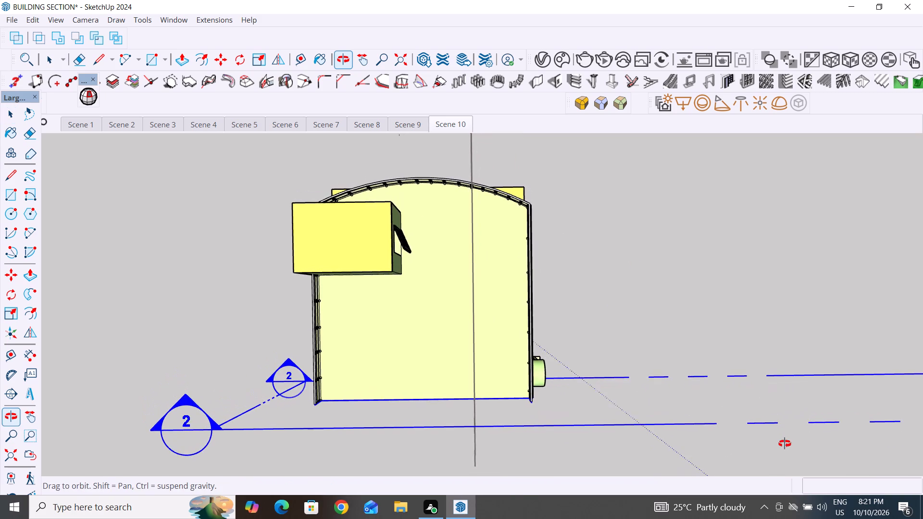
middle_click_drag(785, 444, 784, 444)
middle_click_drag(635, 313, 643, 327)
middle_click_drag(638, 397, 645, 397)
middle_click_drag(195, 333, 200, 337)
middle_click_drag(721, 281, 730, 278)
scroll(687, 328, "down", 3)
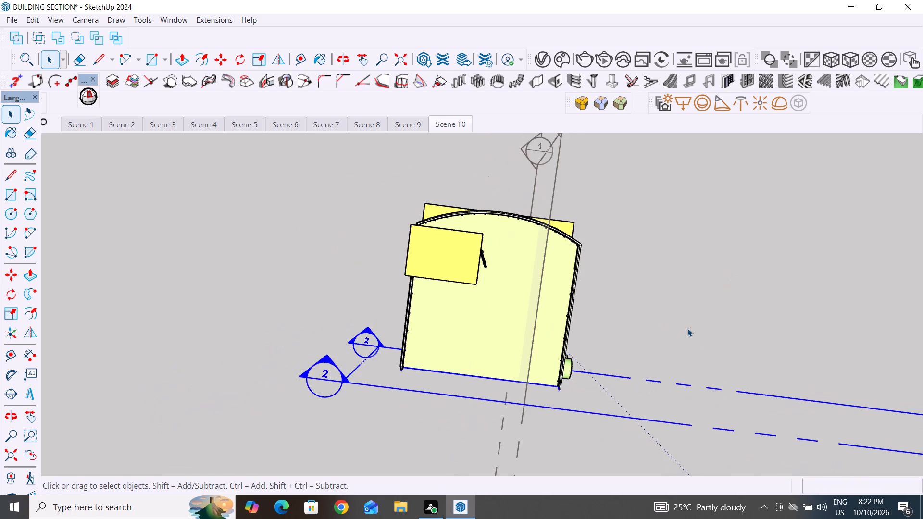
middle_click_drag(708, 351, 718, 314)
middle_click_drag(153, 326, 168, 336)
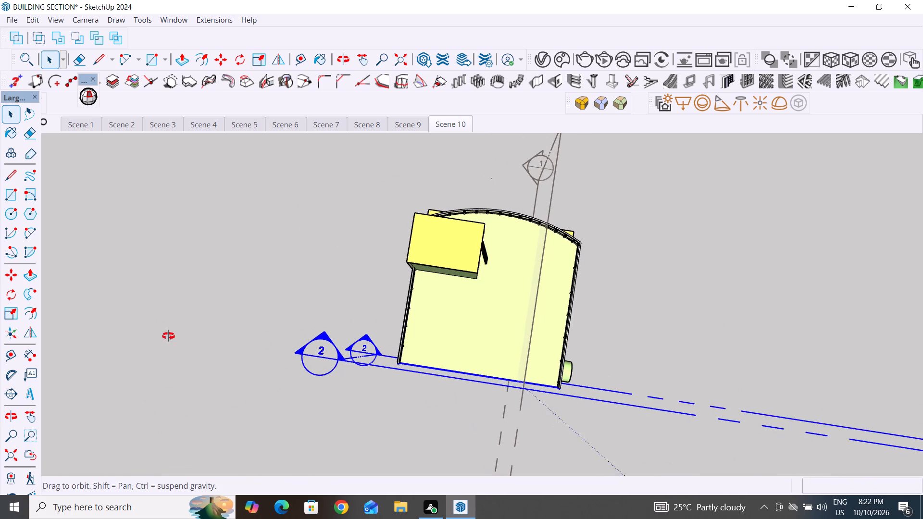
middle_click_drag(168, 336, 90, 285)
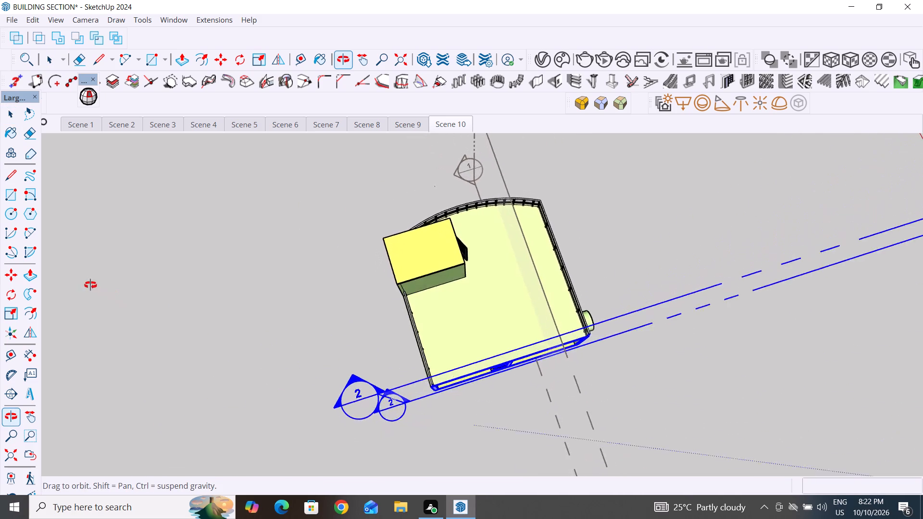
middle_click_drag(90, 285, 90, 284)
middle_click_drag(259, 361, 174, 337)
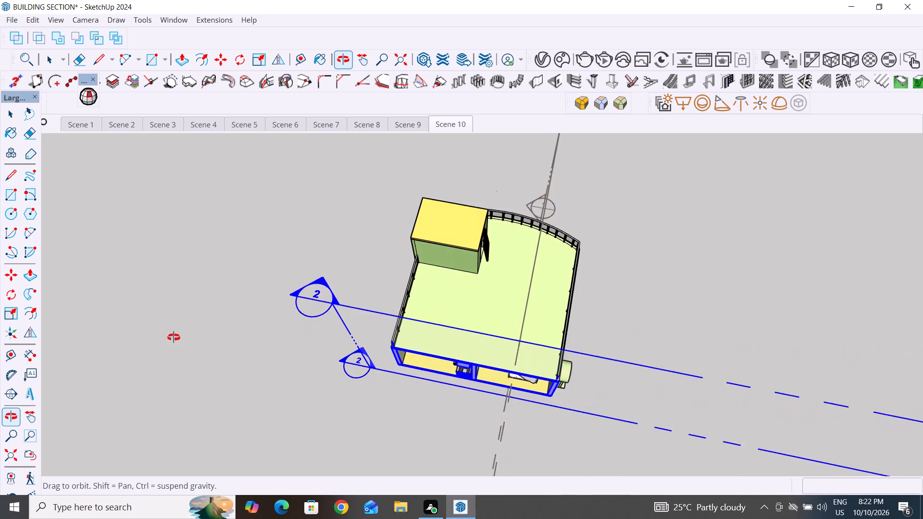
middle_click_drag(174, 337, 189, 432)
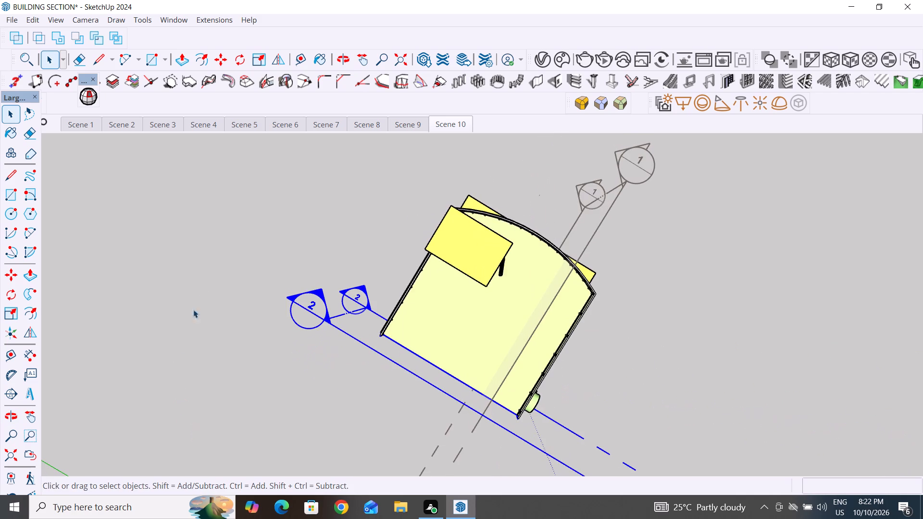
scroll(200, 286, "down", 2)
middle_click_drag(199, 321, 228, 350)
middle_click_drag(659, 211, 586, 156)
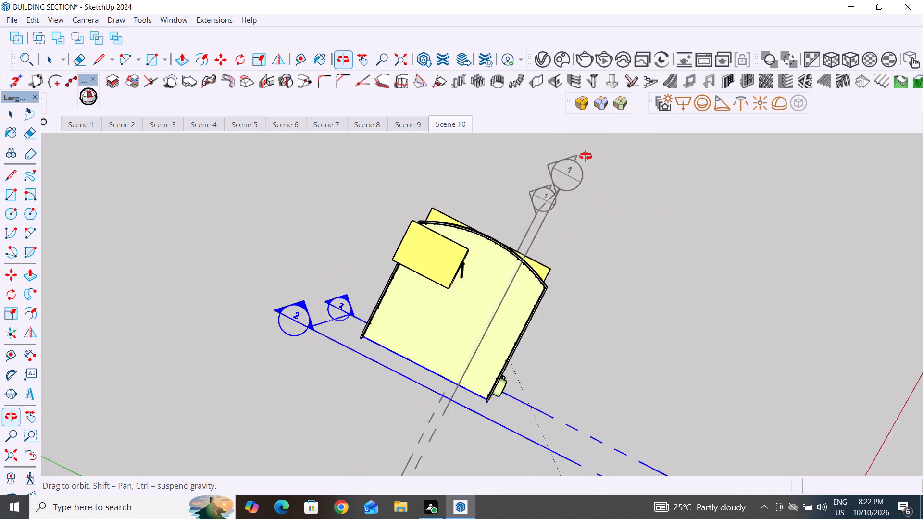
middle_click_drag(586, 156, 609, 199)
Examine the house and both section planes from the side, the curved front and above.
middle_click_drag(434, 411, 446, 353)
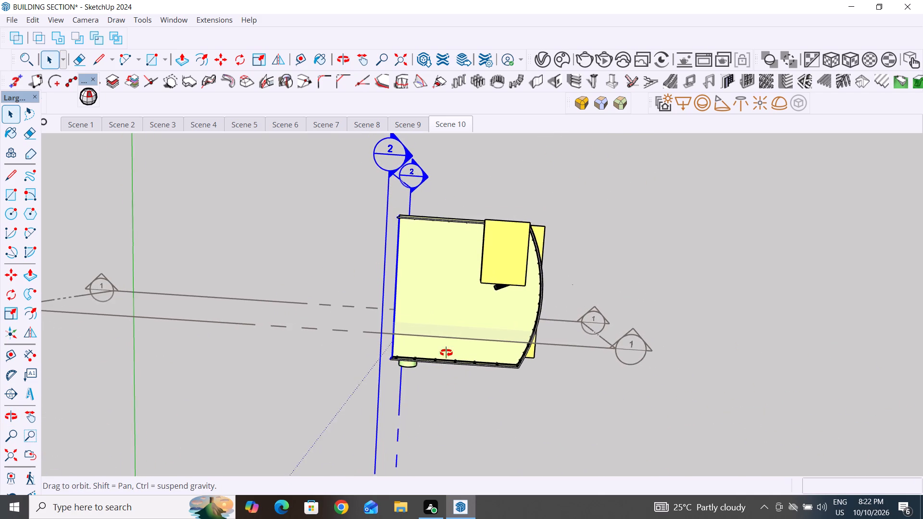
middle_click_drag(446, 353, 455, 156)
middle_click_drag(575, 371, 386, 350)
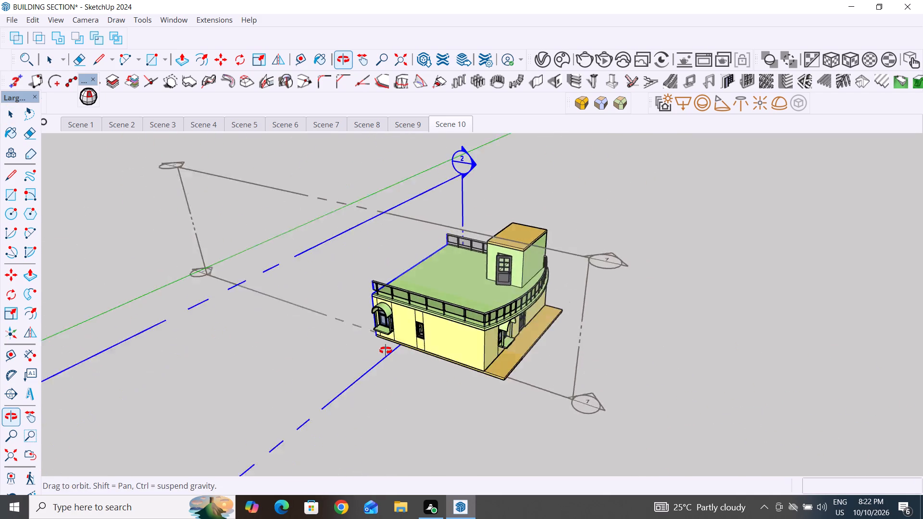
middle_click_drag(386, 350, 230, 505)
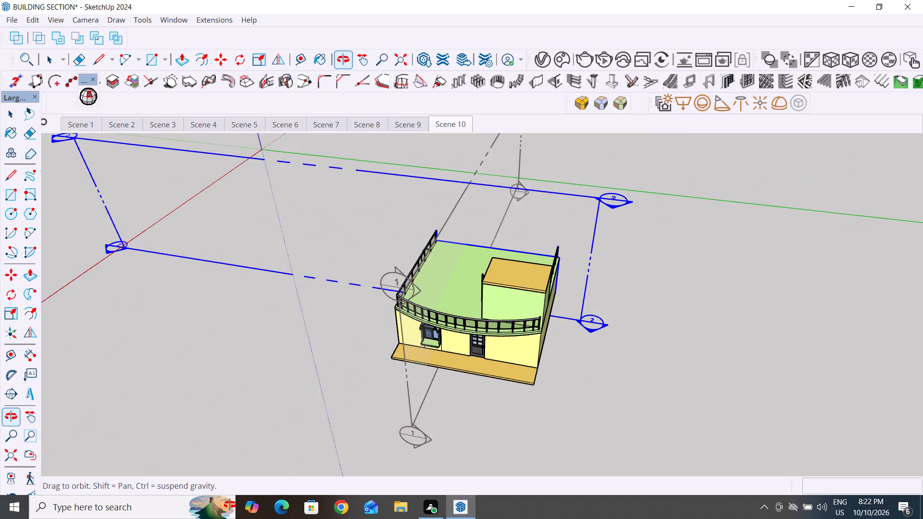
middle_click_drag(230, 505, 228, 503)
middle_click_drag(624, 286, 627, 340)
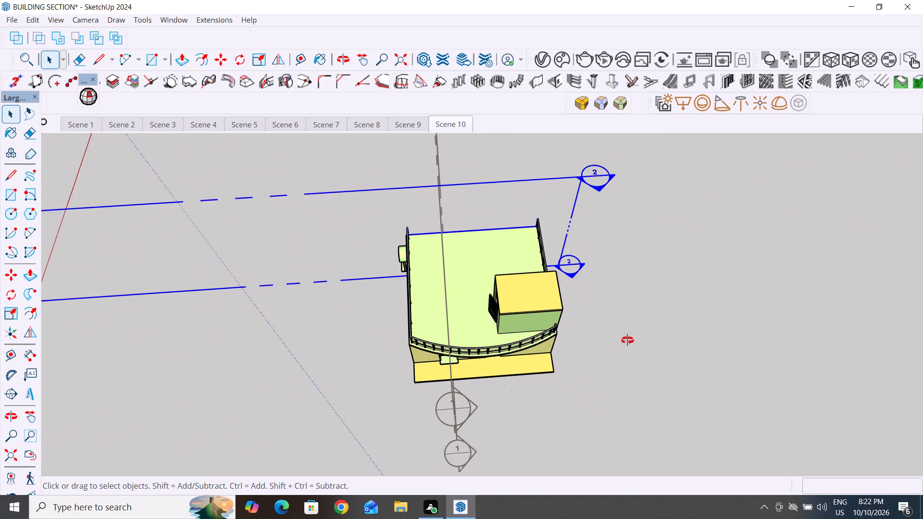
middle_click_drag(627, 340, 609, 437)
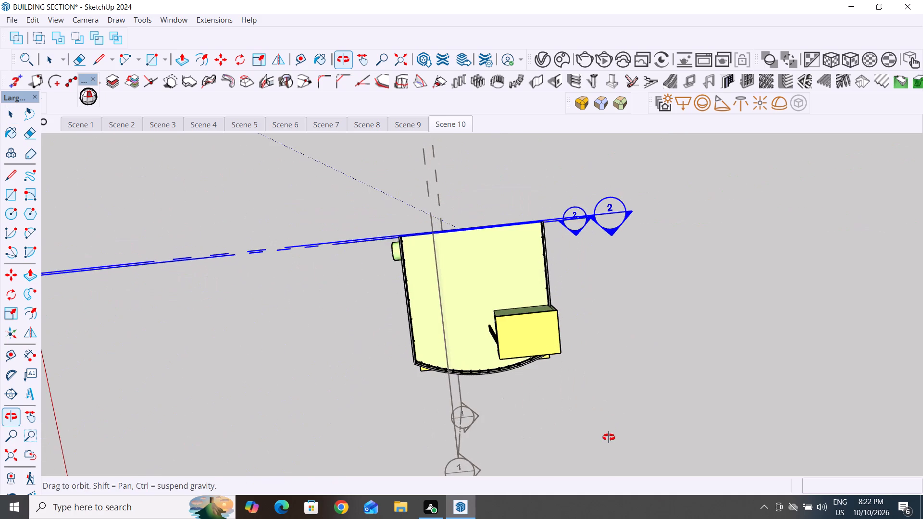
middle_click_drag(609, 437, 590, 430)
scroll(400, 352, "down", 4)
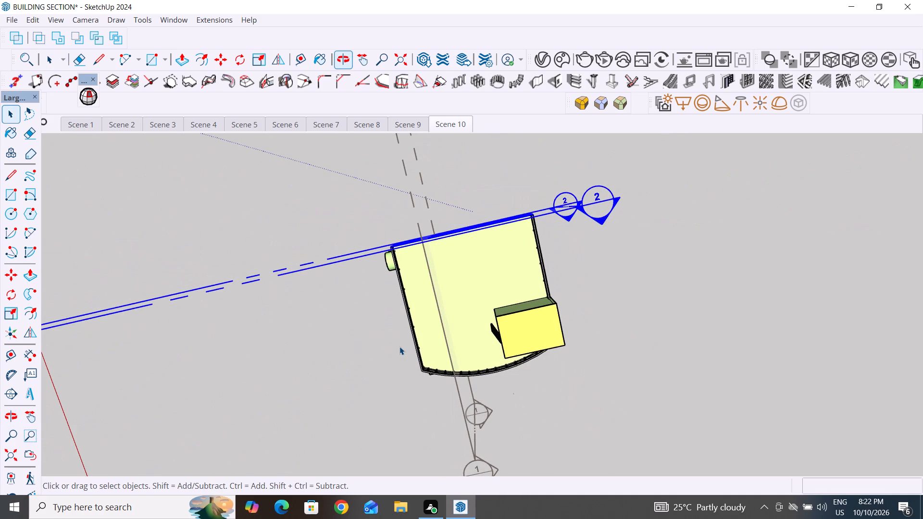
middle_click_drag(281, 355, 261, 338)
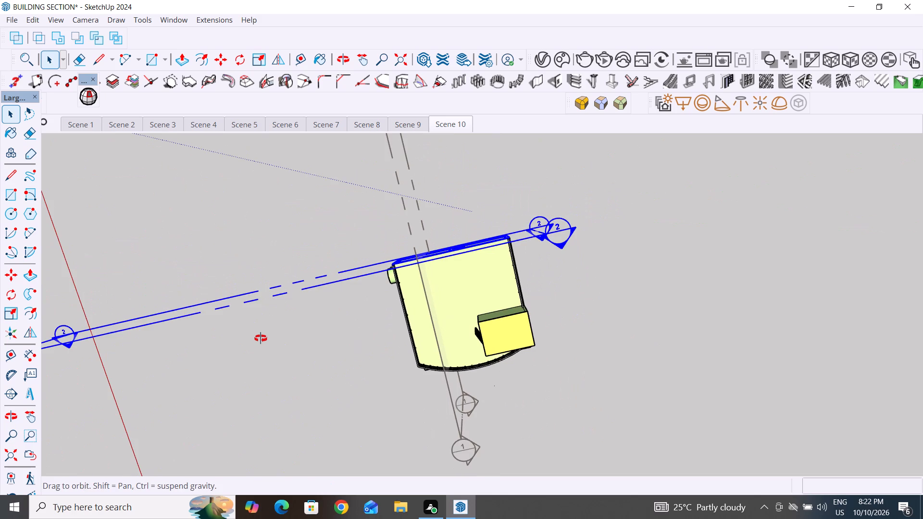
scroll(763, 355, "down", 2)
middle_click_drag(760, 381, 747, 395)
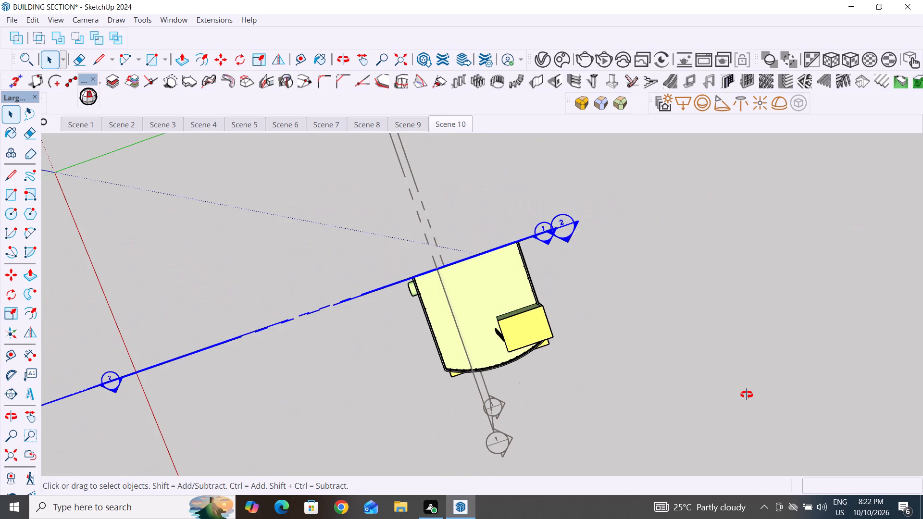
middle_click_drag(747, 395, 714, 415)
scroll(624, 388, "down", 1)
middle_click_drag(454, 438, 434, 427)
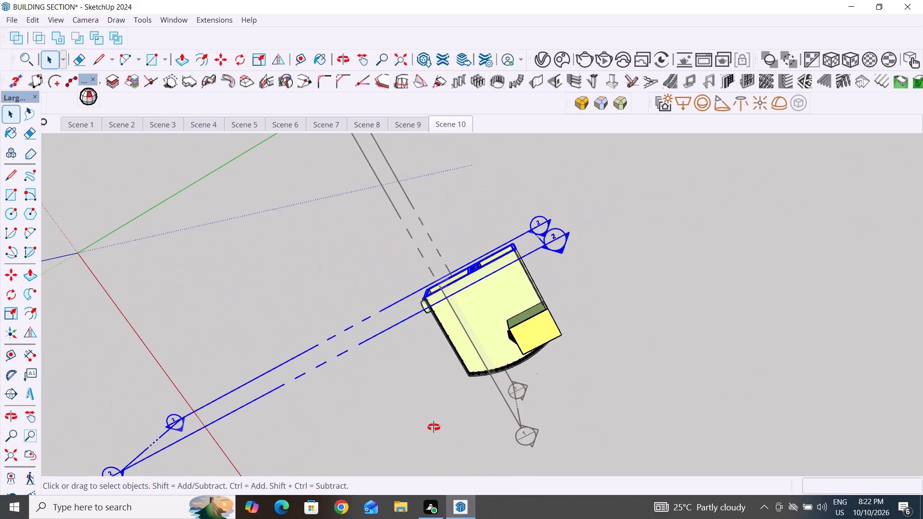
middle_click_drag(434, 427, 380, 394)
scroll(519, 296, "up", 4)
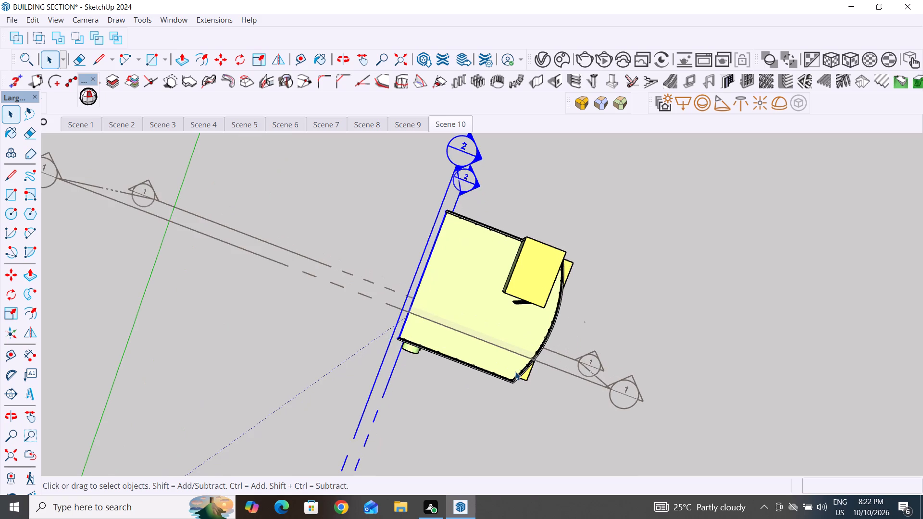
scroll(515, 371, "down", 4)
scroll(477, 411, "up", 3)
Deselect the Section 2 plane and examine the house from above, the side and the curved front.
left_click(474, 408)
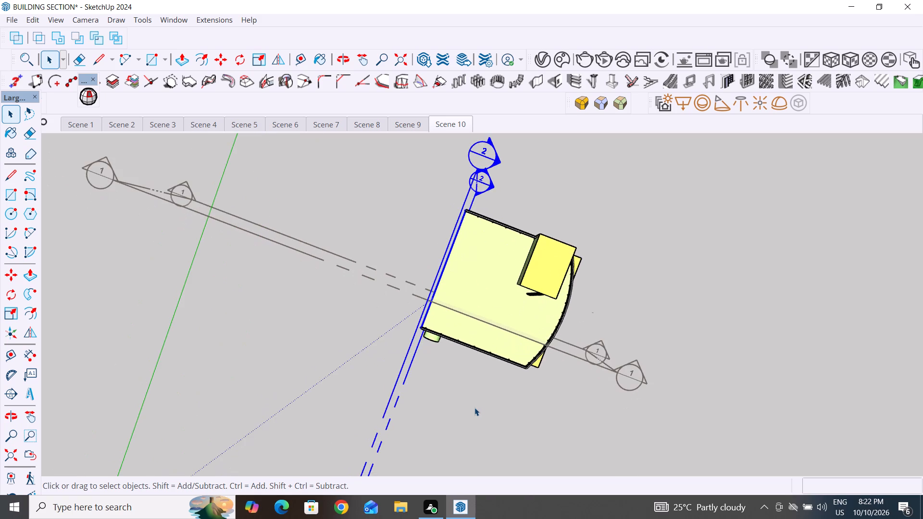
scroll(478, 391, "up", 5)
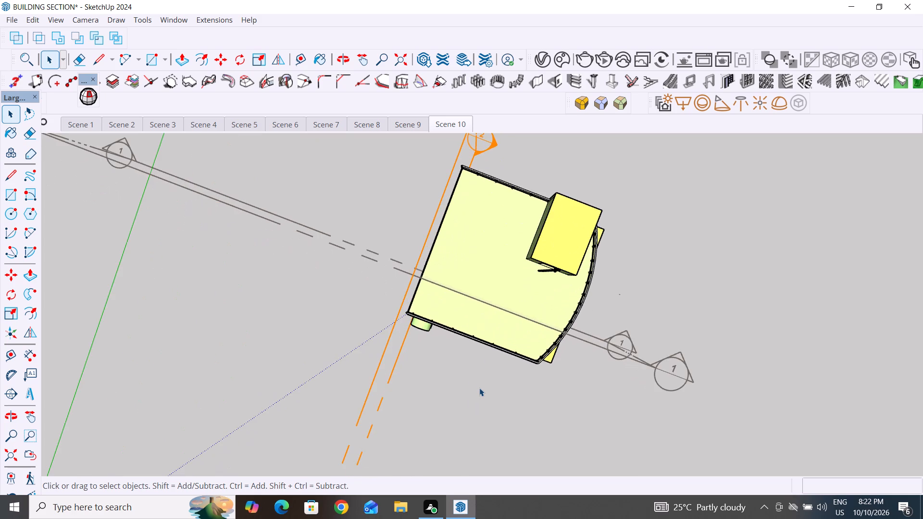
scroll(479, 388, "up", 3)
scroll(432, 394, "down", 6)
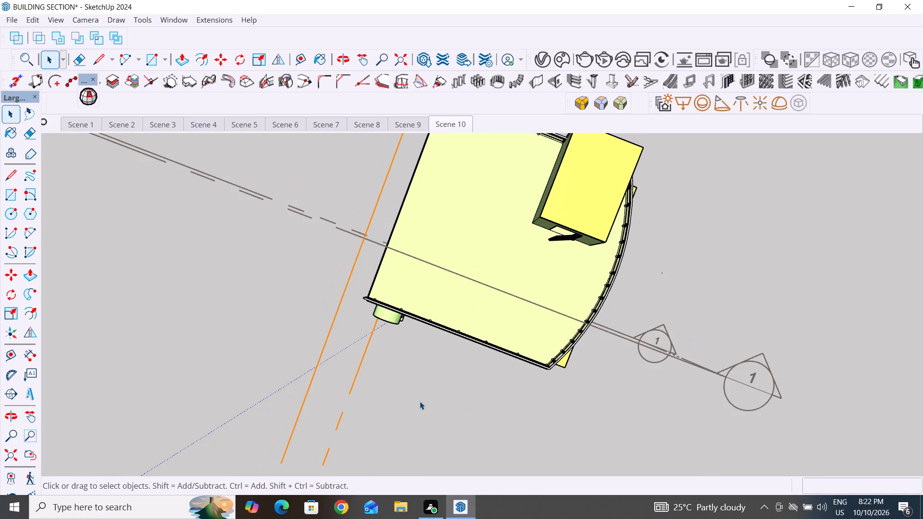
scroll(420, 401, "down", 3)
middle_click_drag(454, 390, 480, 275)
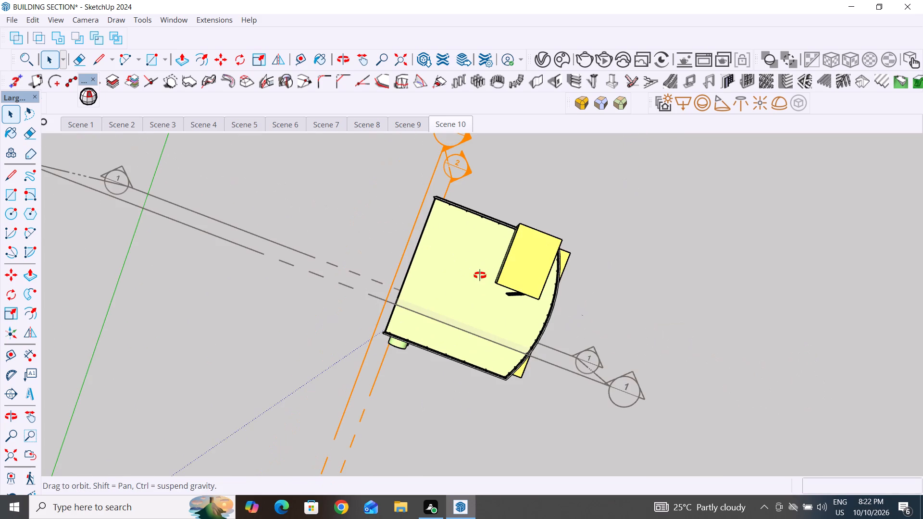
middle_click_drag(480, 275, 488, 175)
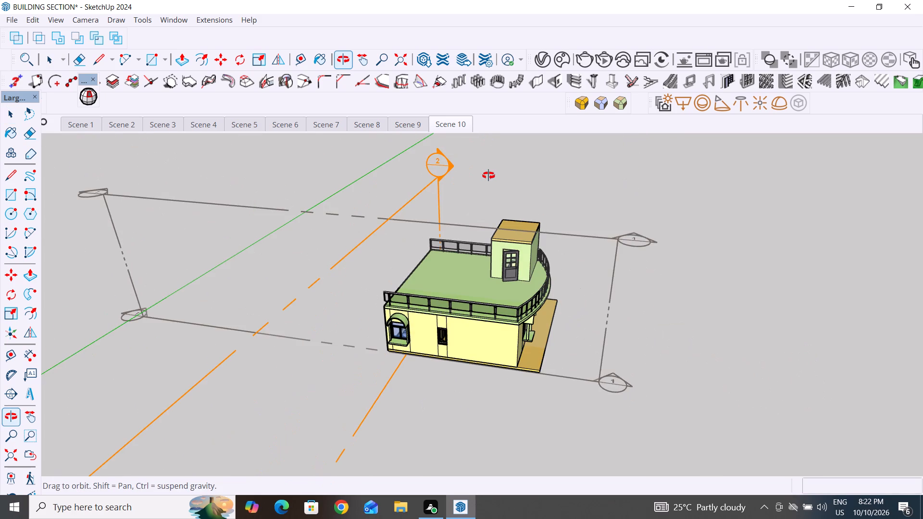
middle_click_drag(488, 175, 193, 270)
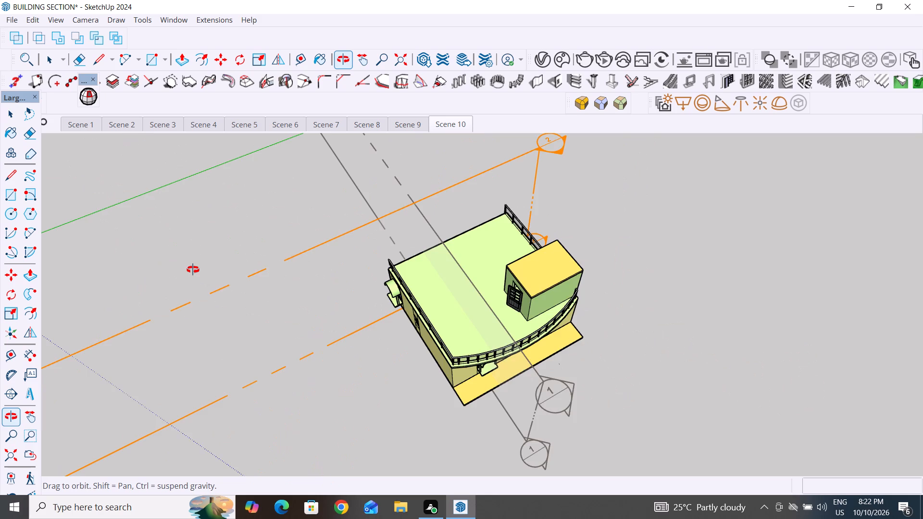
middle_click_drag(193, 270, 181, 254)
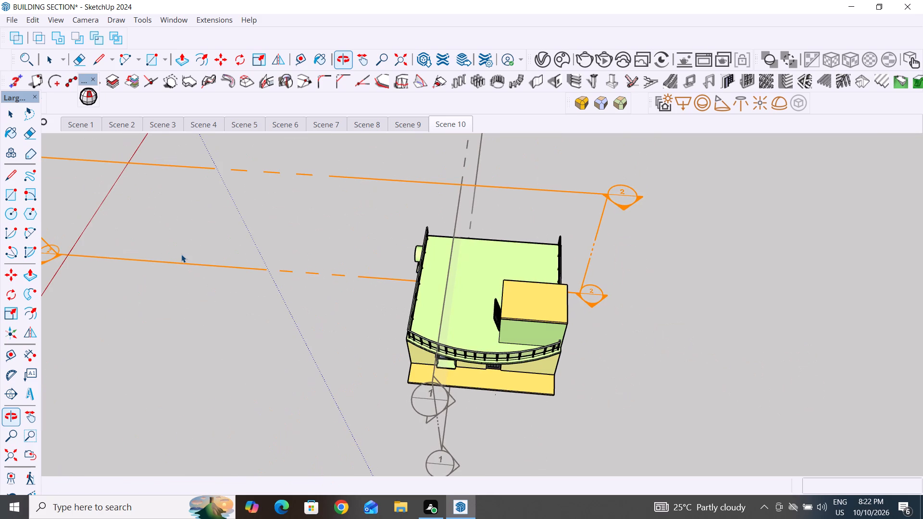
Place a horizontal section plane on the roof terrace floor, with the name Section 3 and symbol 3.
middle_click_drag(496, 403, 502, 459)
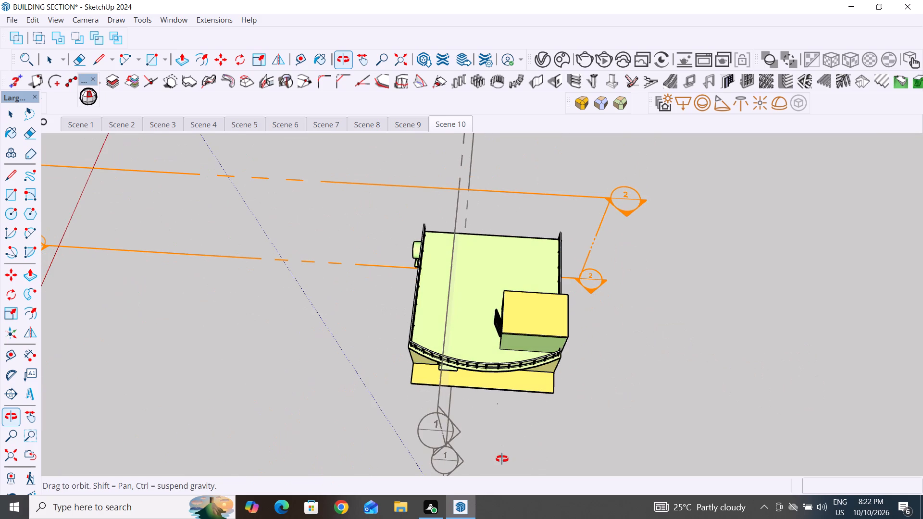
middle_click_drag(502, 459, 505, 505)
middle_click_drag(475, 409, 487, 458)
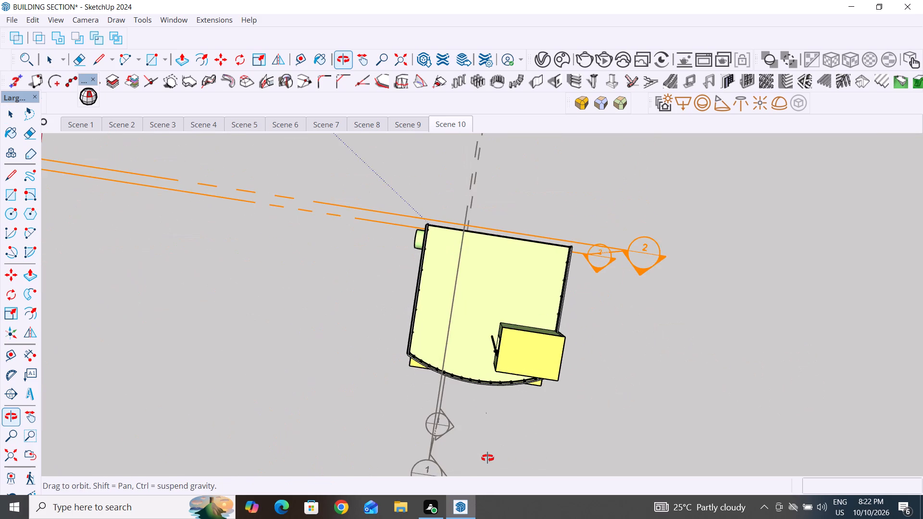
middle_click_drag(487, 458, 511, 459)
middle_click_drag(246, 309, 247, 309)
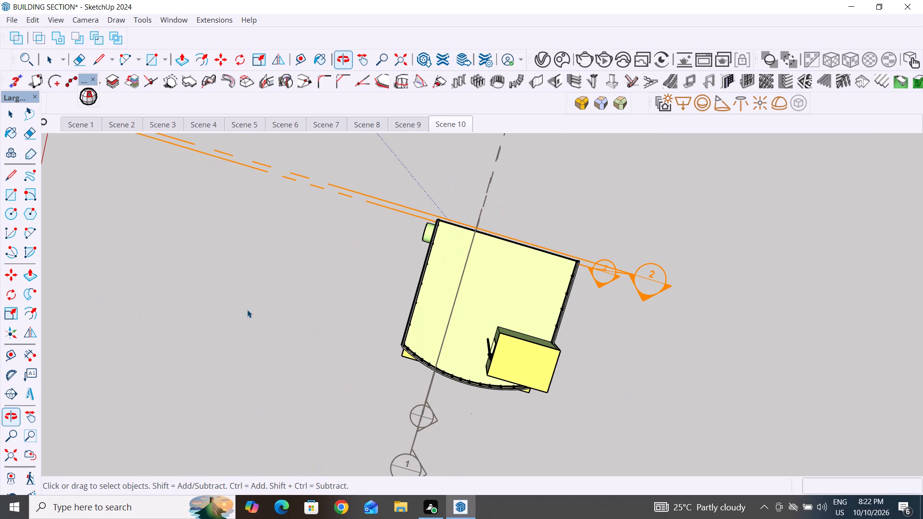
middle_click_drag(247, 309, 262, 320)
middle_click_drag(713, 264, 262, 320)
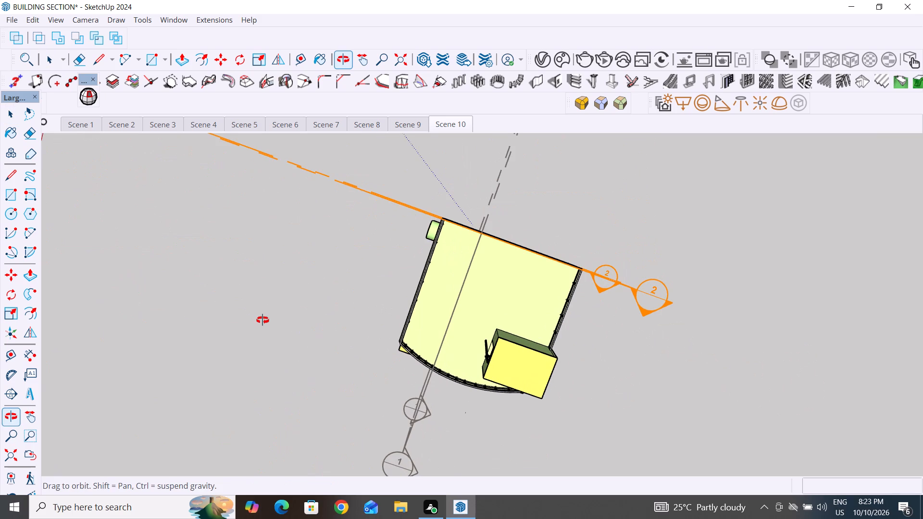
middle_click_drag(262, 320, 689, 222)
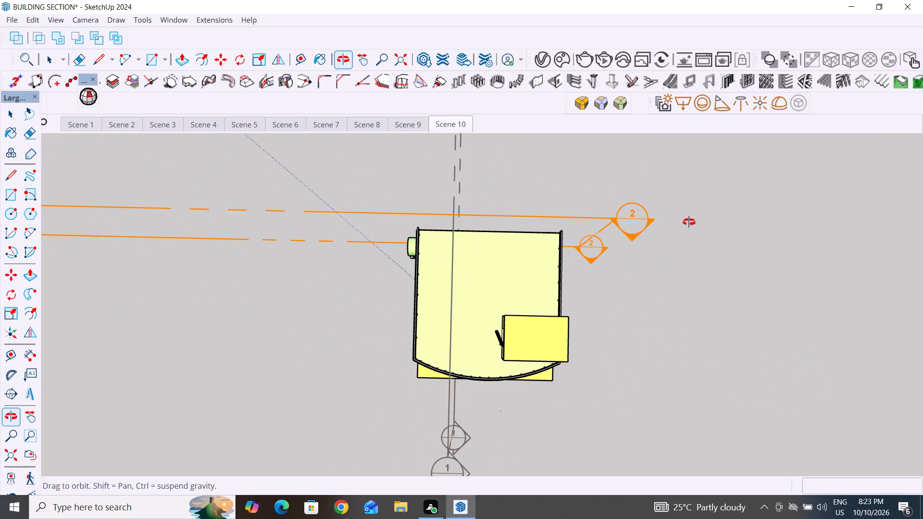
scroll(482, 435, "up", 2)
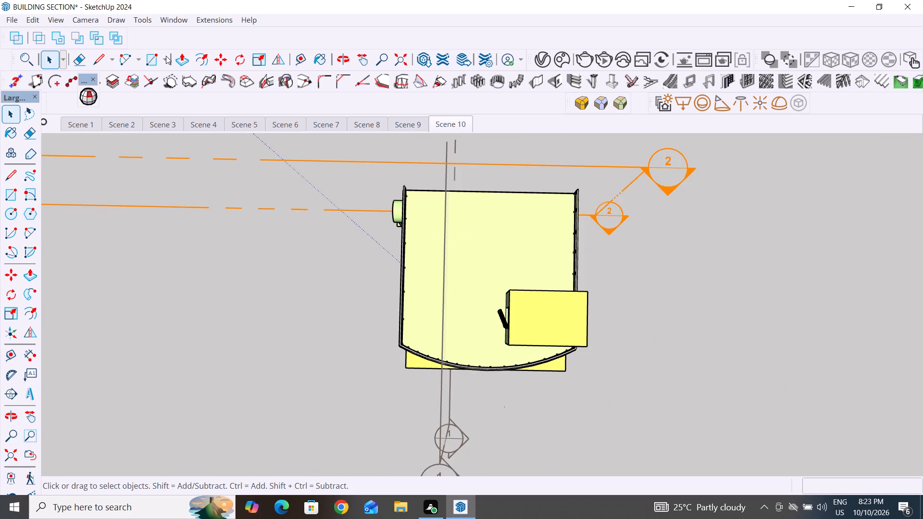
left_click(150, 61)
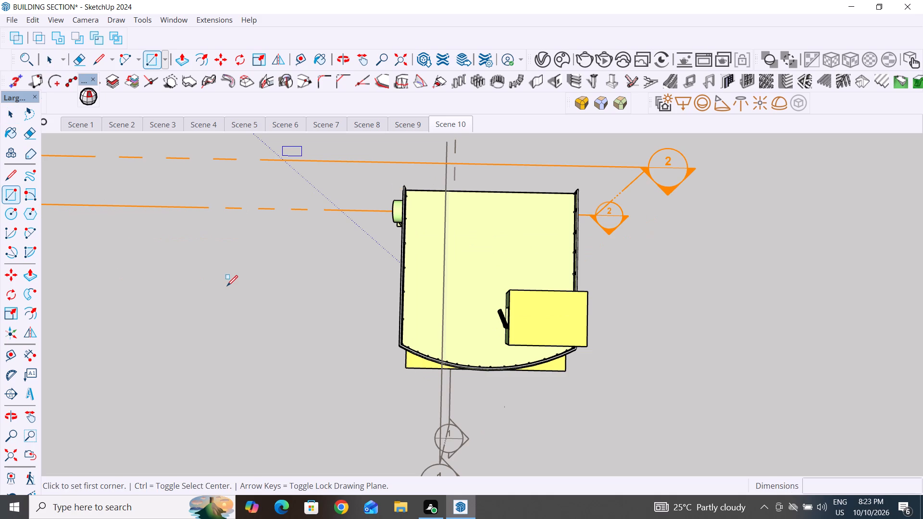
left_click(11, 393)
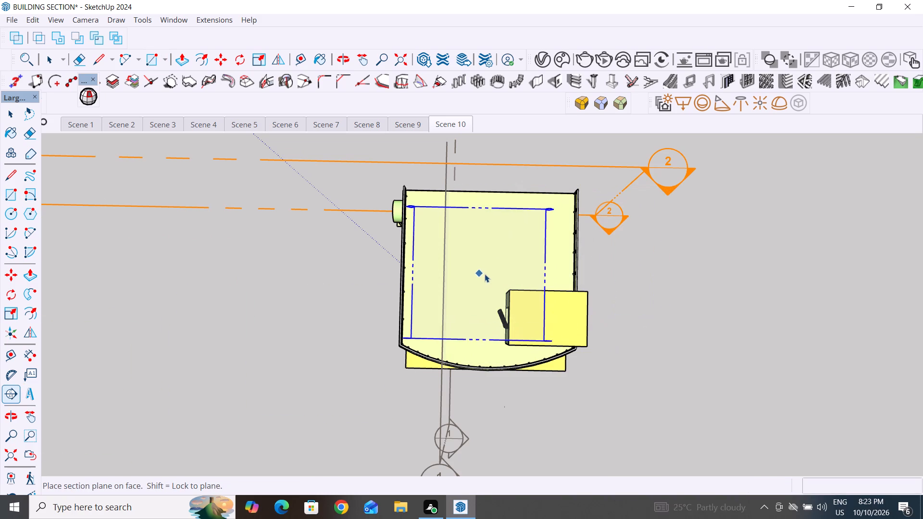
left_click(486, 273)
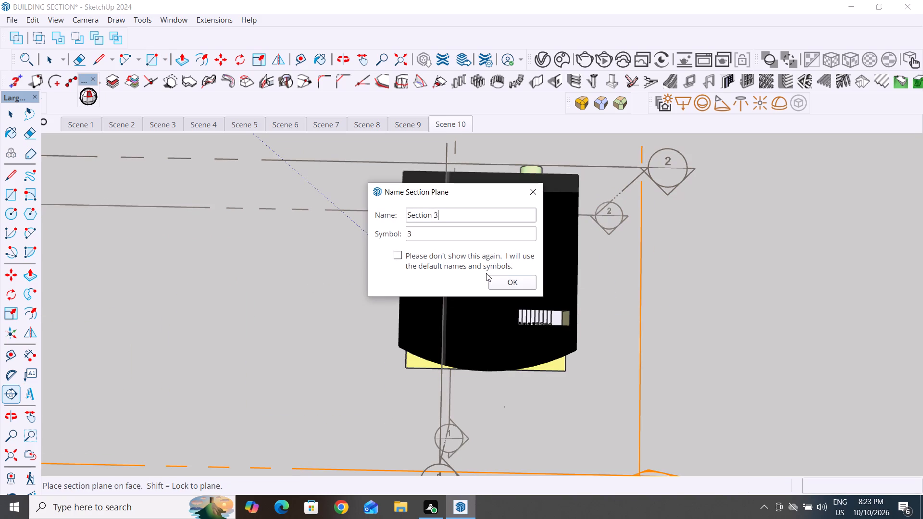
left_click(517, 285)
scroll(465, 285, "down", 4)
left_click(15, 119)
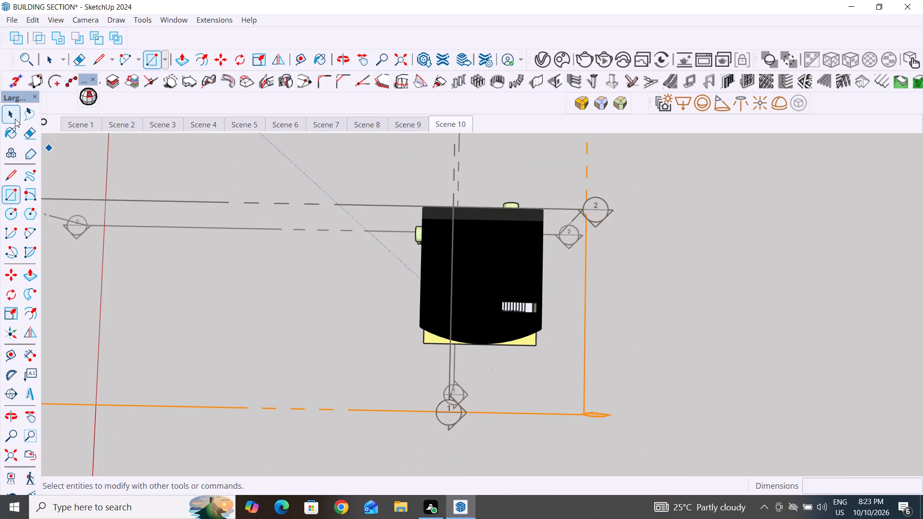
Move the Section 3 plane straight down about 2' 8" so it cuts through the walls below the roof slab.
middle_click_drag(702, 407, 690, 274)
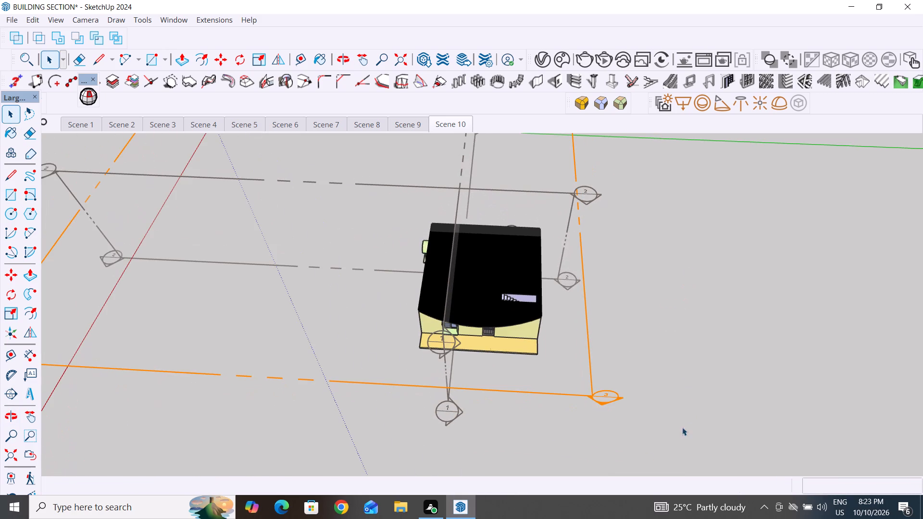
middle_click_drag(696, 411, 676, 316)
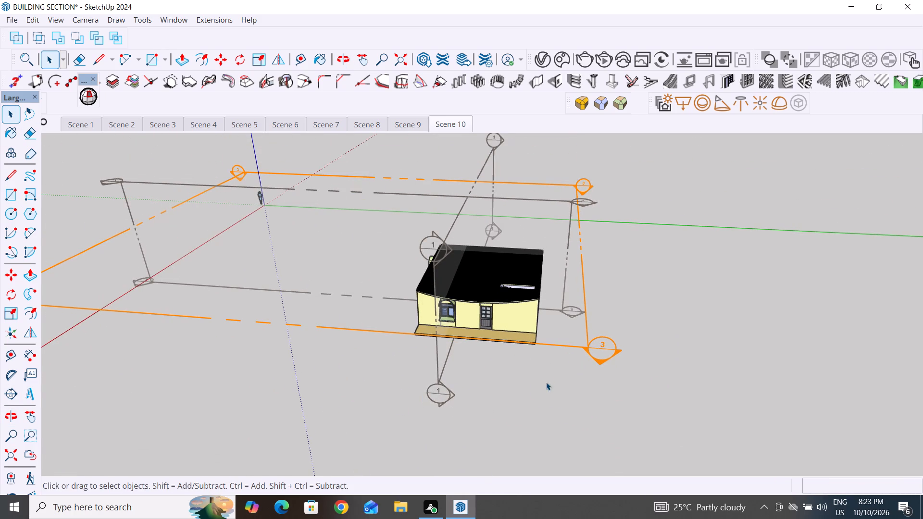
middle_click_drag(546, 382, 614, 336)
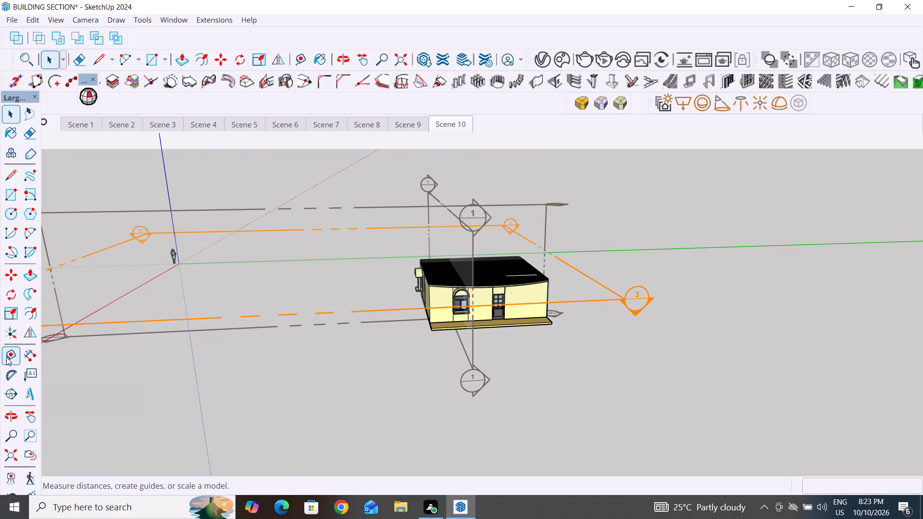
left_click_drag(664, 284, 627, 325)
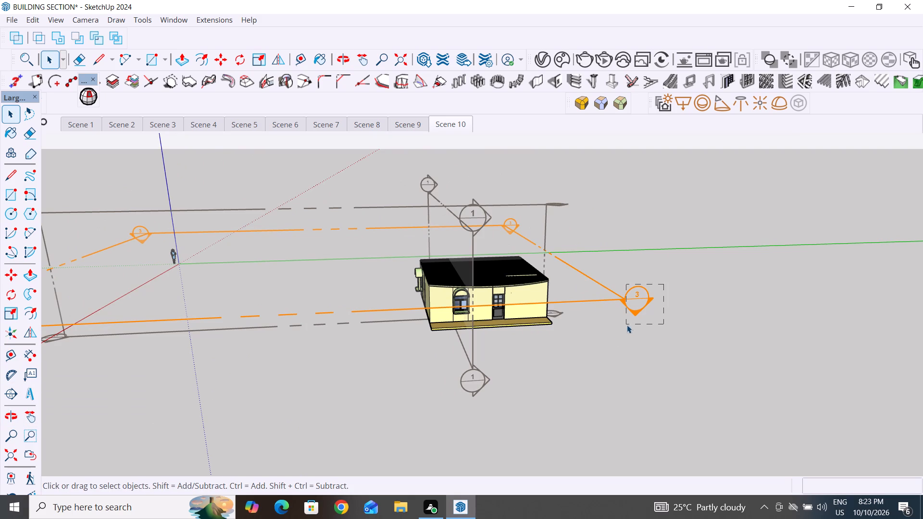
left_click(13, 277)
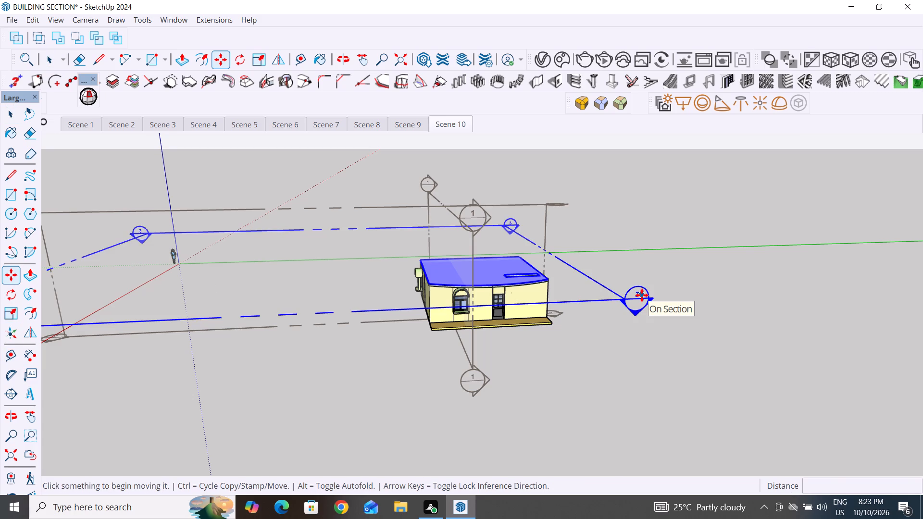
left_click(642, 295)
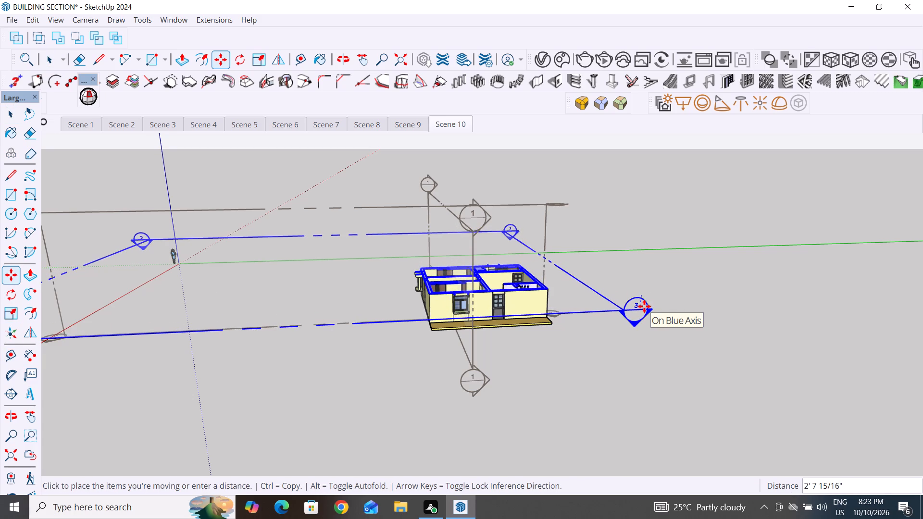
left_click(644, 306)
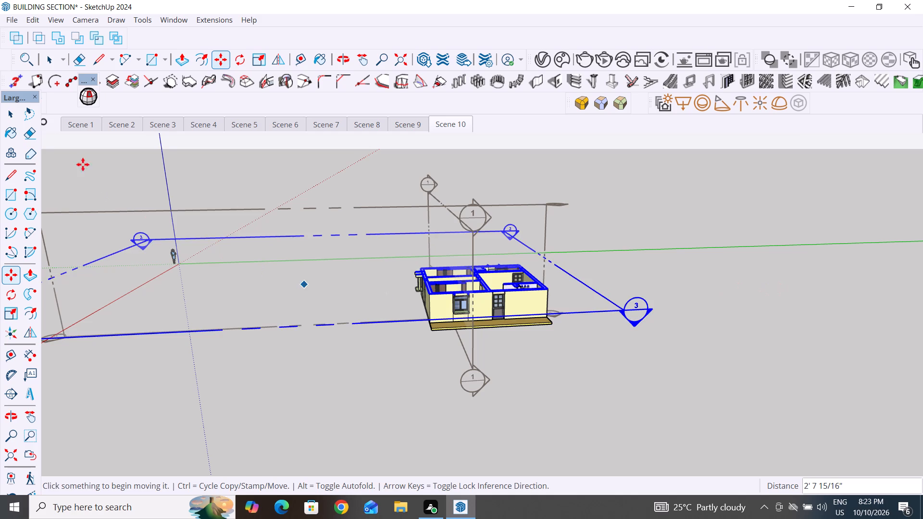
left_click(15, 111)
Examine the furnished rooms opened by the Section 3 cut from overhead and from an angle at the front.
middle_click_drag(716, 255, 670, 379)
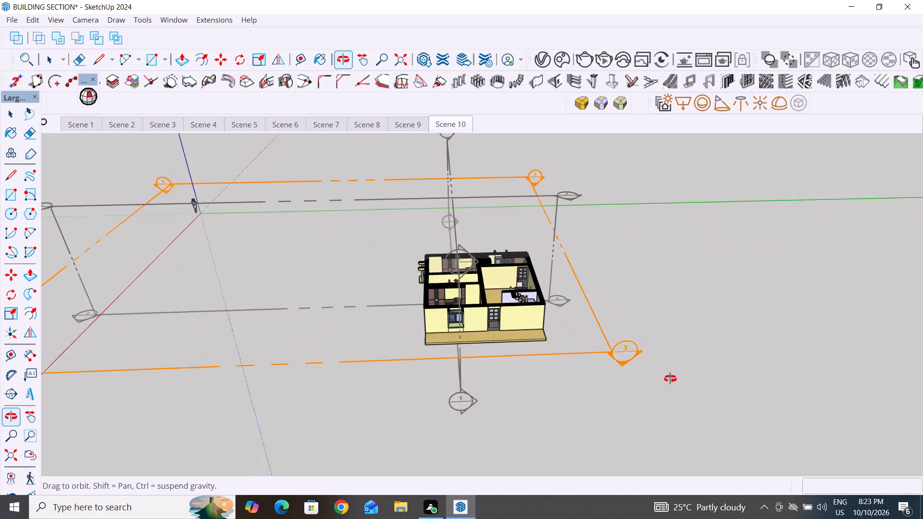
middle_click_drag(670, 379, 680, 451)
scroll(598, 224, "up", 2)
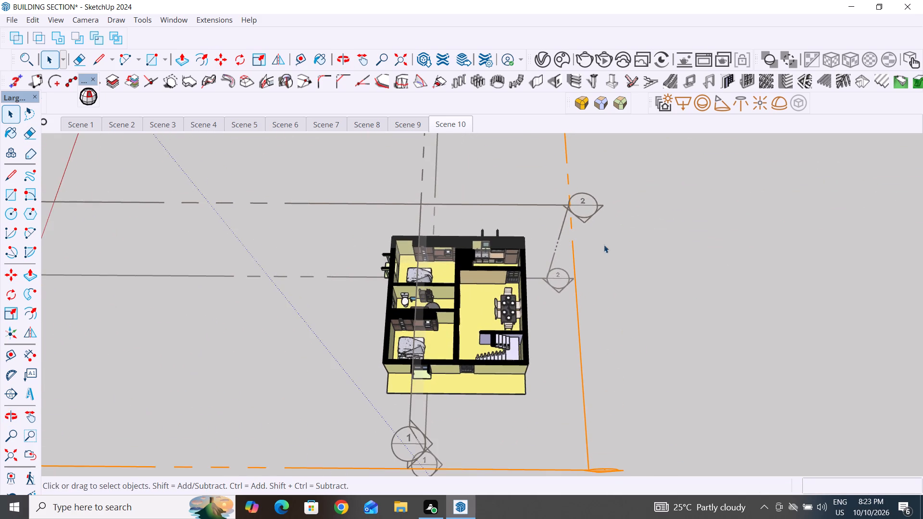
middle_click_drag(606, 258, 624, 348)
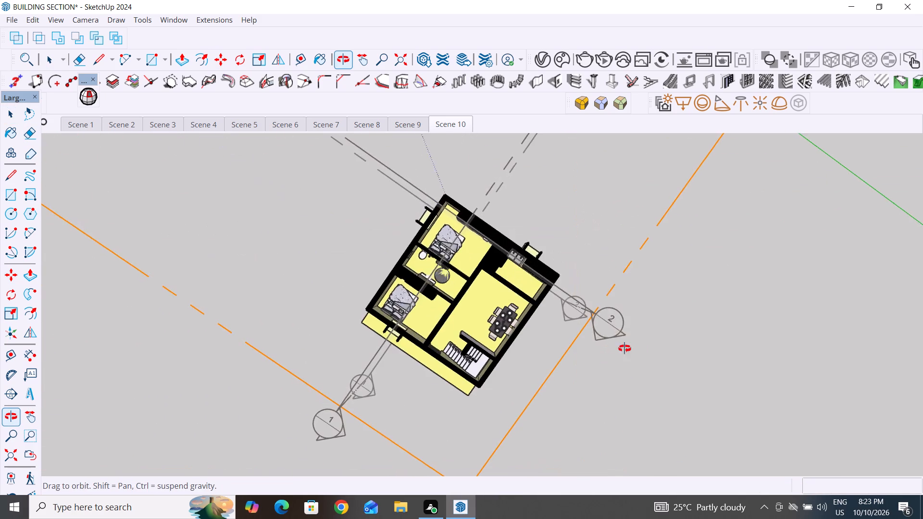
middle_click_drag(624, 348, 688, 334)
scroll(736, 209, "up", 3)
middle_click_drag(630, 341, 665, 239)
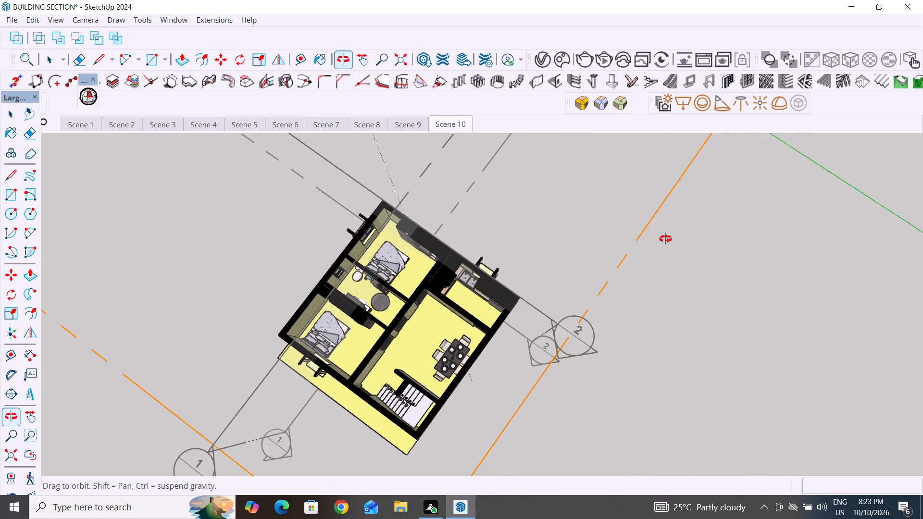
middle_click_drag(665, 239, 603, 187)
middle_click_drag(644, 427, 783, 385)
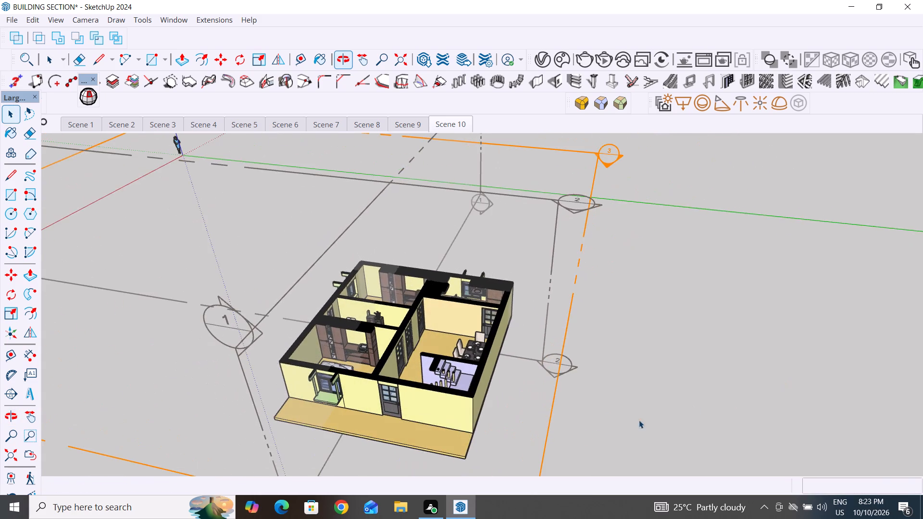
middle_click_drag(606, 440, 663, 451)
Examine the whole furnished floor plan opened by the Section 3 cut from overhead at varying rotations.
middle_click_drag(535, 391, 536, 459)
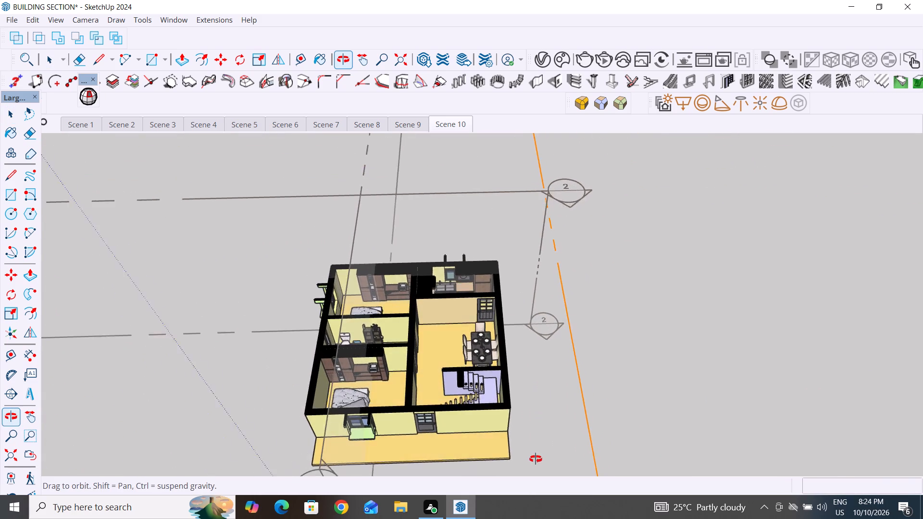
middle_click_drag(536, 459, 535, 460)
middle_click_drag(521, 346, 525, 412)
scroll(526, 325, "up", 2)
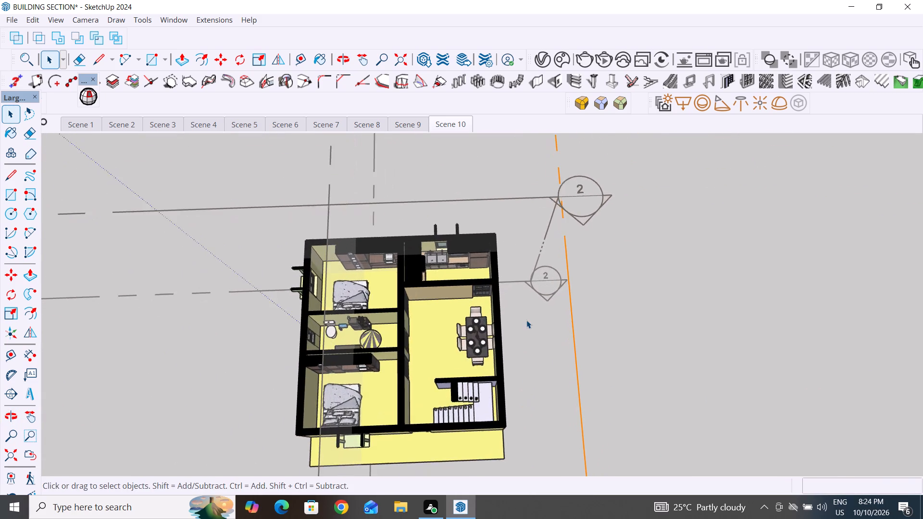
scroll(526, 320, "up", 1)
middle_click_drag(698, 353, 681, 413)
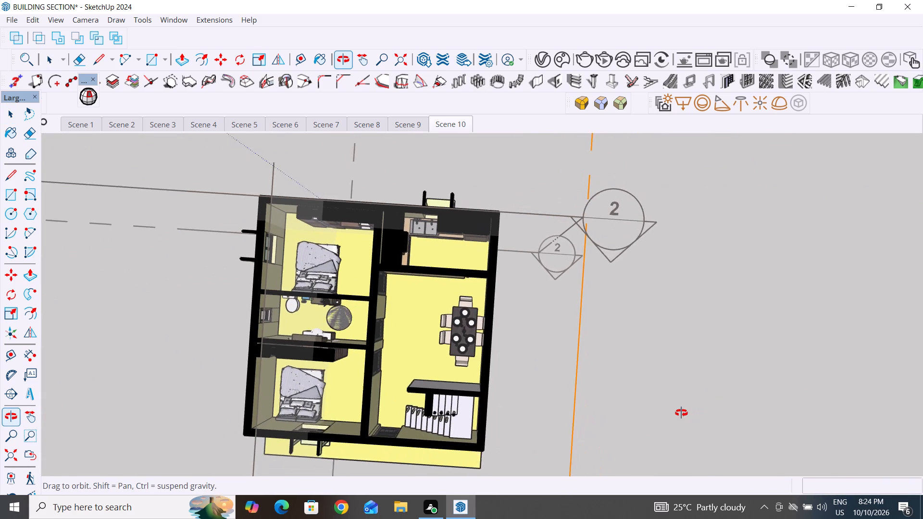
middle_click_drag(681, 413, 691, 413)
scroll(794, 321, "down", 3)
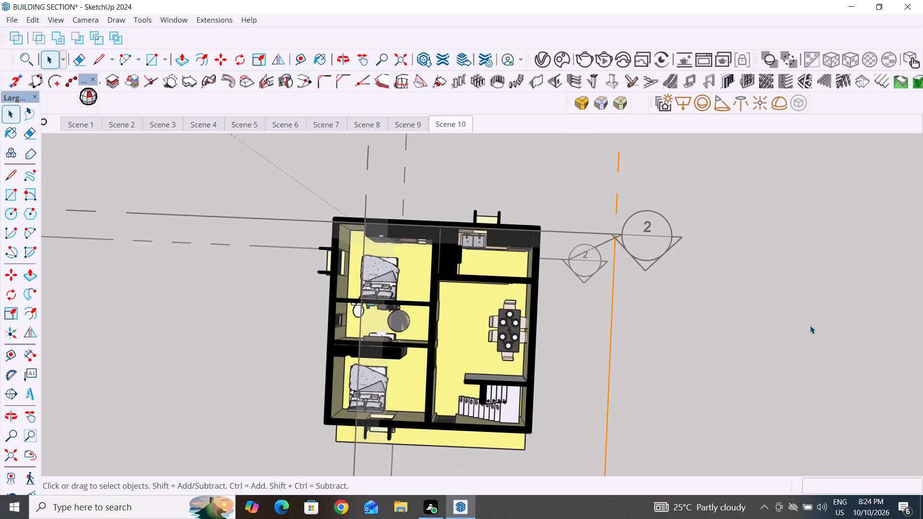
middle_click_drag(590, 401, 611, 410)
scroll(236, 371, "down", 1)
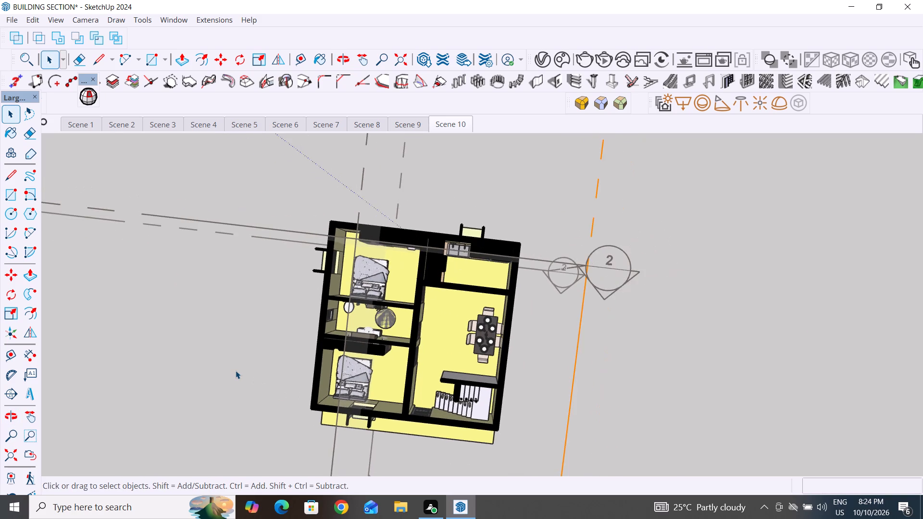
scroll(236, 371, "down", 1)
scroll(694, 265, "down", 2)
middle_click_drag(703, 426, 727, 419)
middle_click_drag(182, 308, 169, 307)
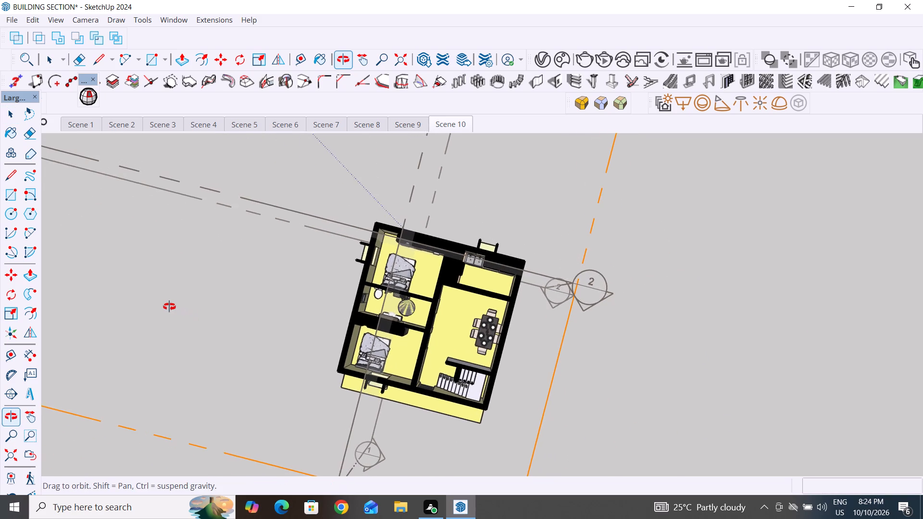
middle_click_drag(169, 307, 139, 345)
scroll(665, 197, "down", 3)
scroll(623, 202, "up", 3)
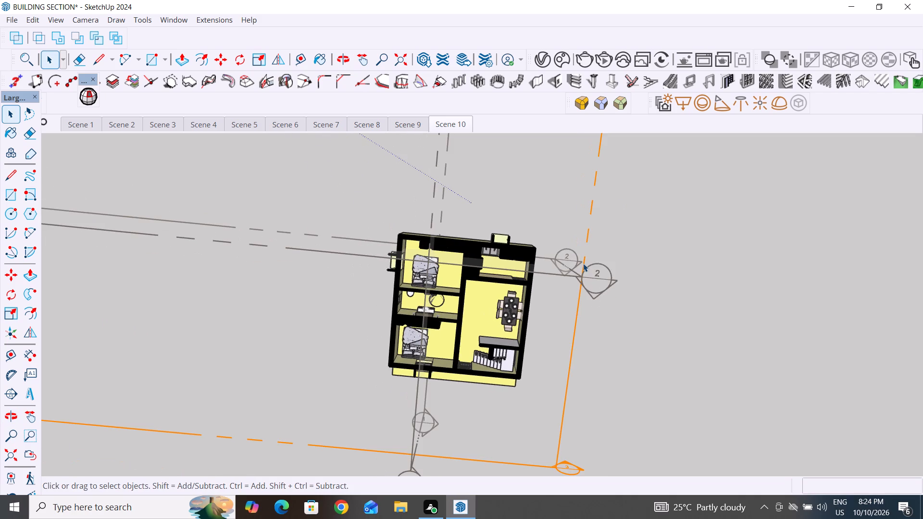
middle_click_drag(157, 301, 148, 268)
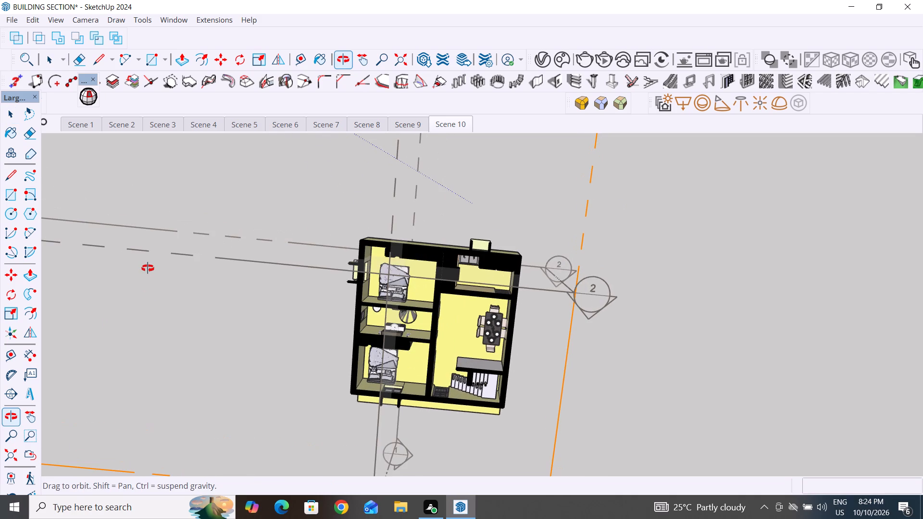
middle_click_drag(148, 268, 105, 262)
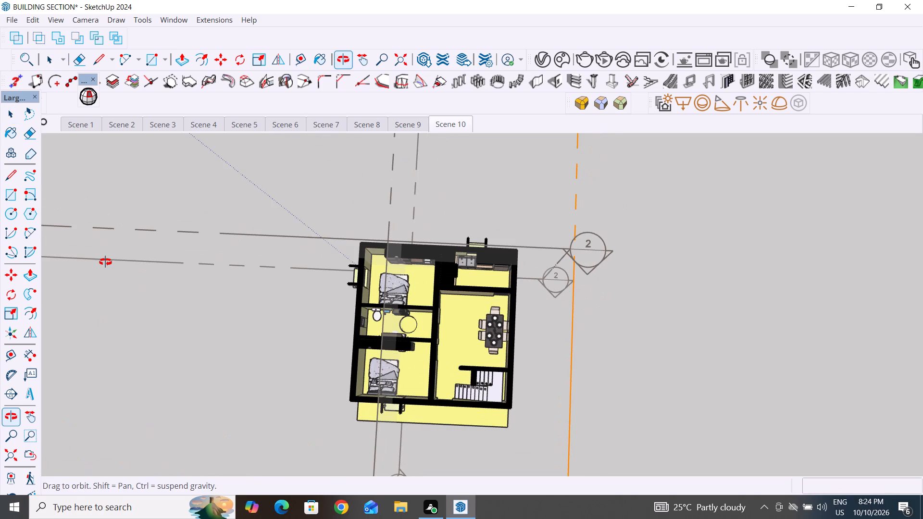
middle_click_drag(105, 262, 120, 263)
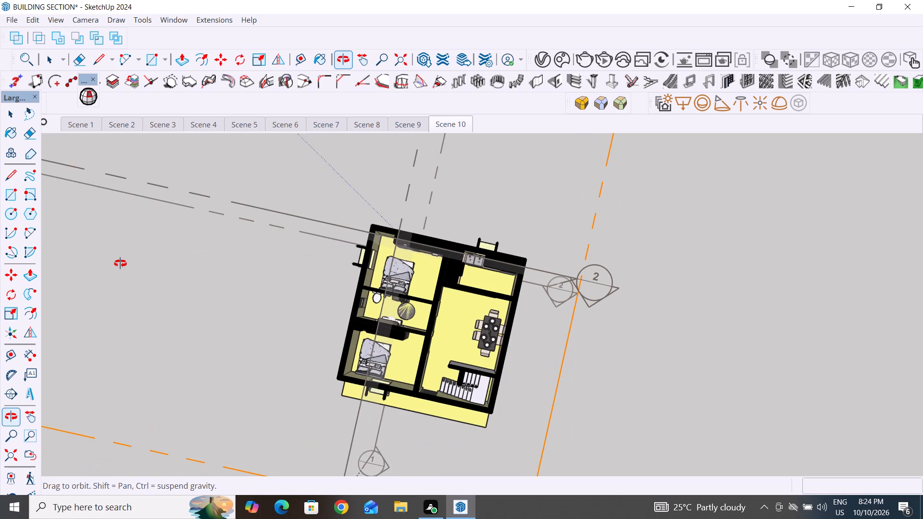
middle_click_drag(120, 263, 168, 293)
middle_click_drag(609, 451, 662, 441)
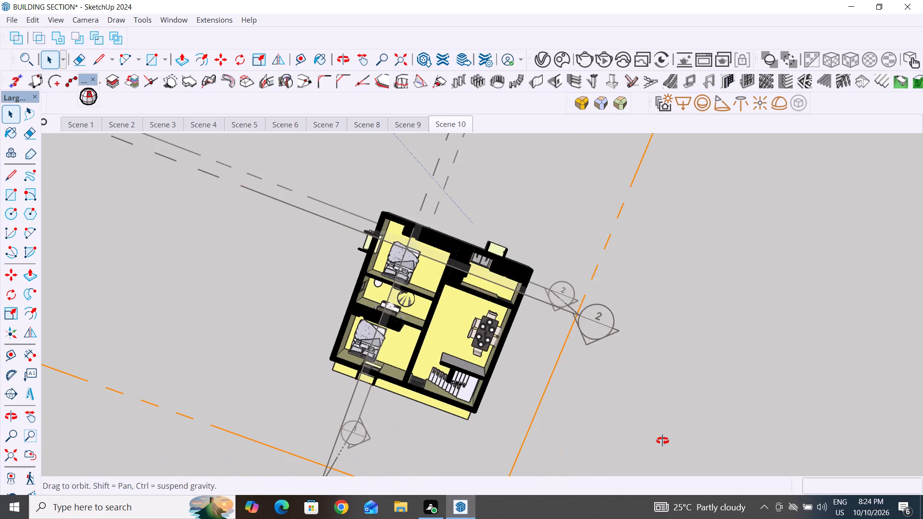
middle_click_drag(662, 441, 666, 439)
Inspect the bedrooms, bathroom, kitchen, dining area and staircase of the Section 3 cut more closely from above and at an angle.
scroll(367, 428, "up", 2)
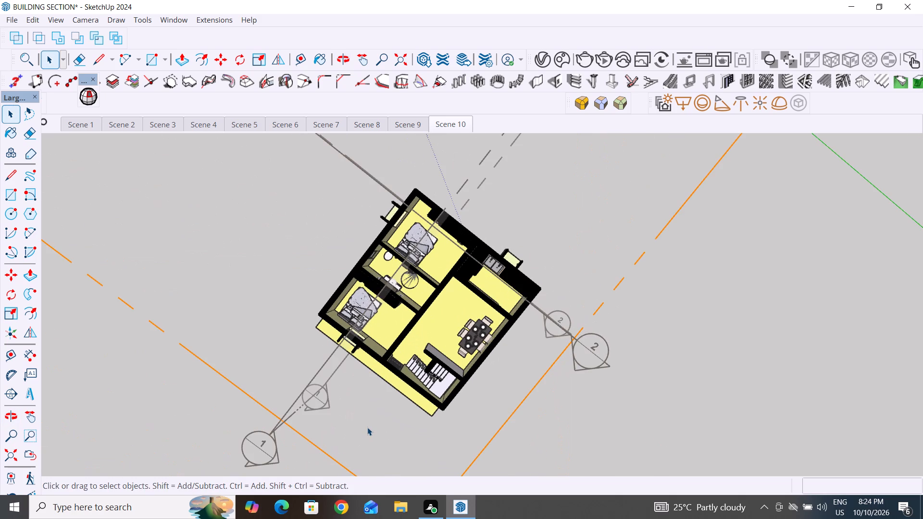
scroll(367, 427, "up", 1)
middle_click_drag(401, 436, 475, 458)
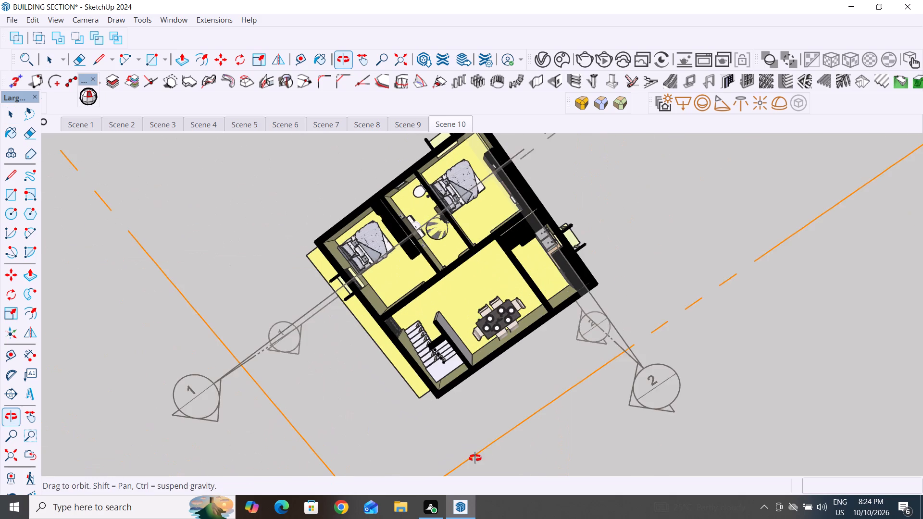
middle_click_drag(475, 458, 360, 325)
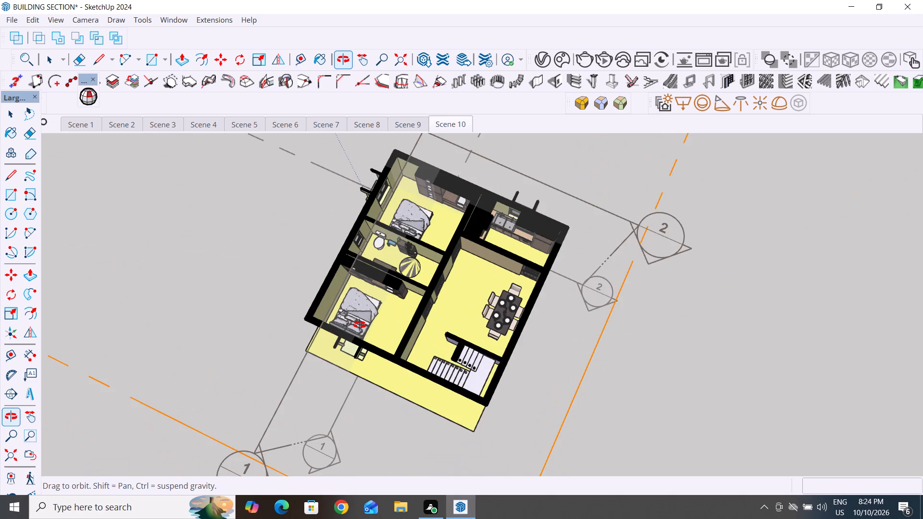
middle_click_drag(360, 325, 526, 338)
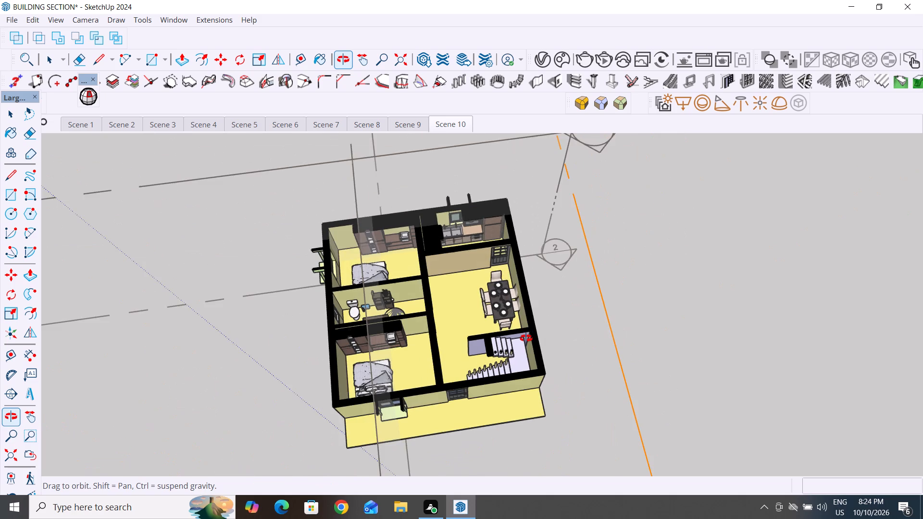
middle_click_drag(526, 338, 501, 381)
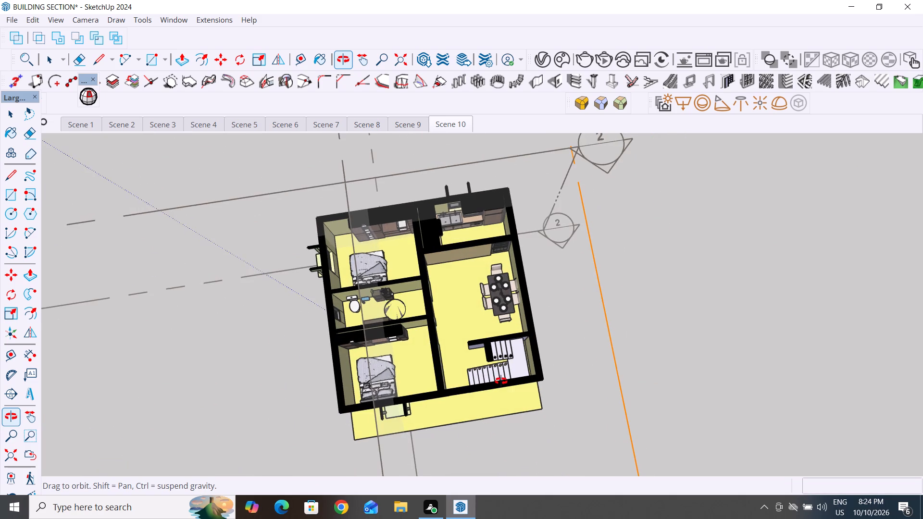
middle_click_drag(501, 381, 478, 392)
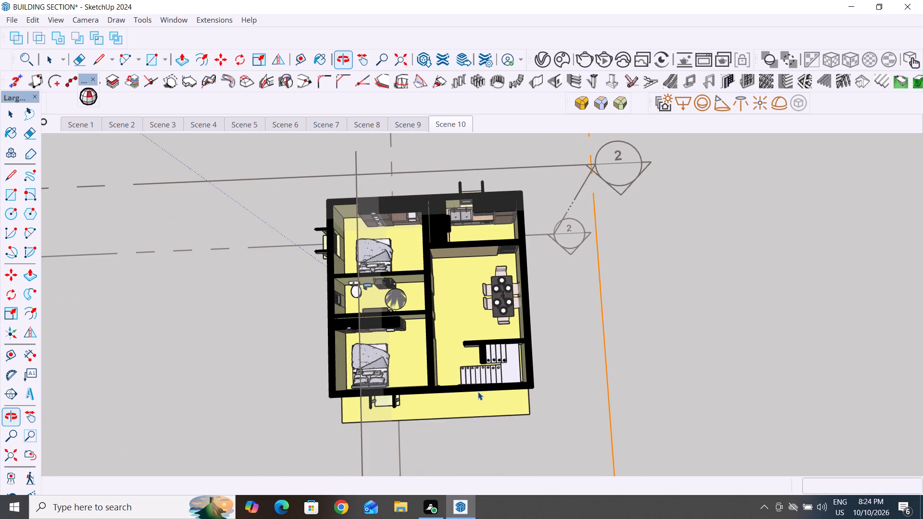
middle_click_drag(556, 395, 555, 419)
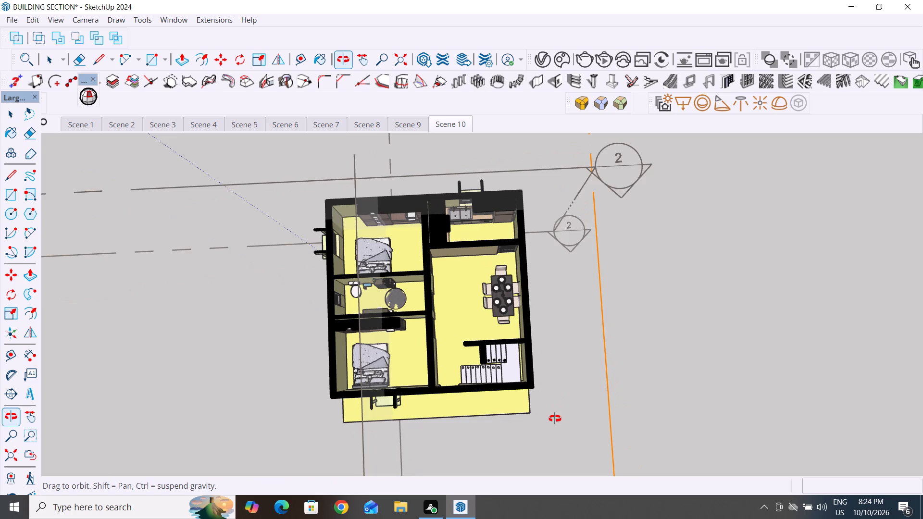
middle_click_drag(555, 419, 526, 457)
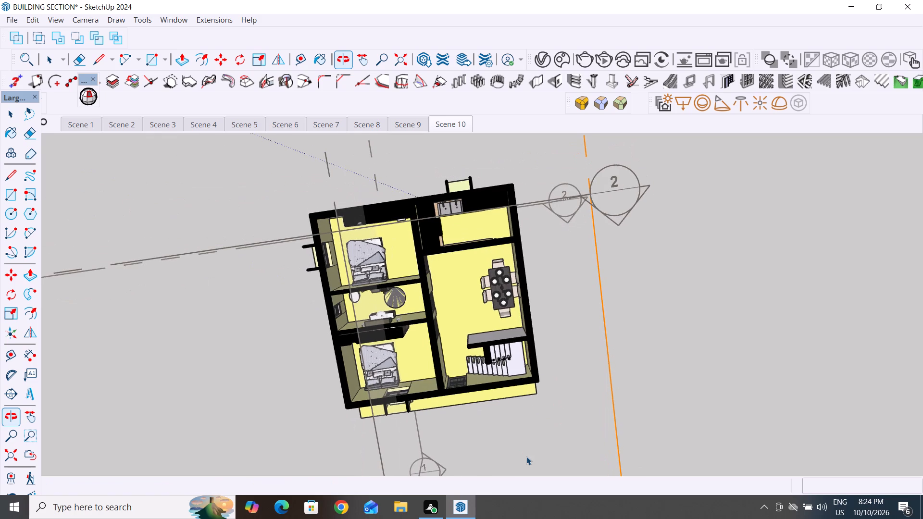
left_click(730, 387)
scroll(534, 450, "up", 2)
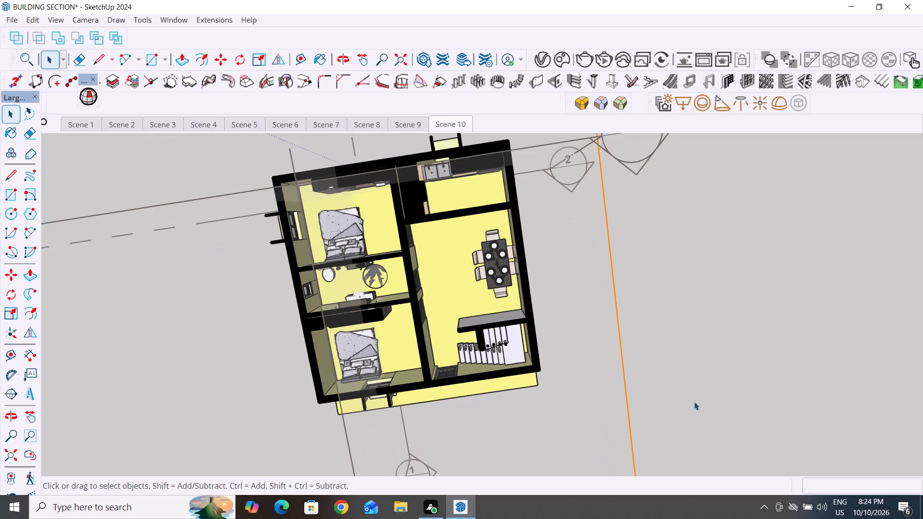
middle_click_drag(689, 394, 662, 390)
middle_click_drag(139, 353, 137, 315)
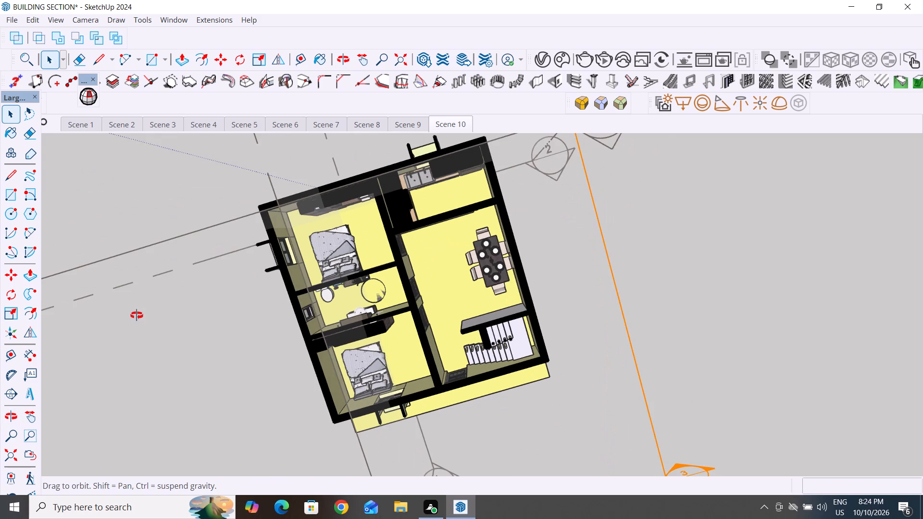
middle_click_drag(137, 315, 150, 289)
middle_click_drag(253, 418, 222, 362)
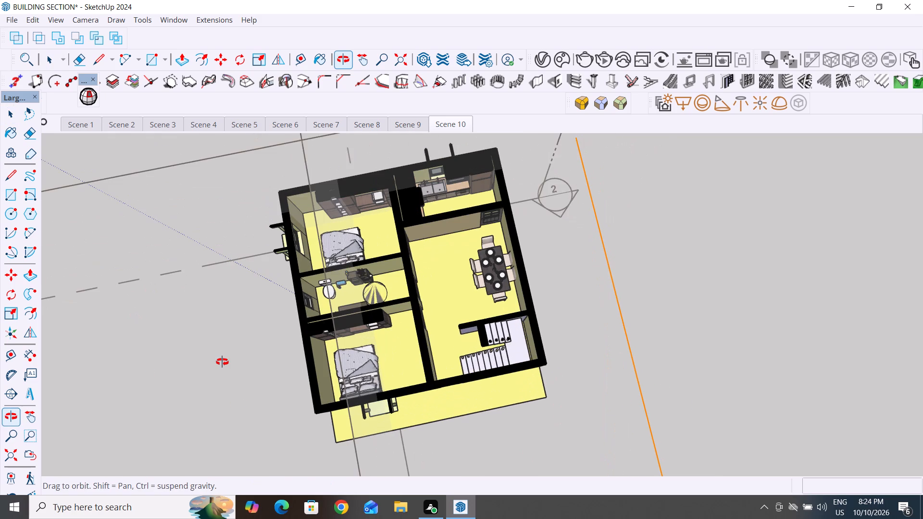
middle_click_drag(222, 362, 222, 359)
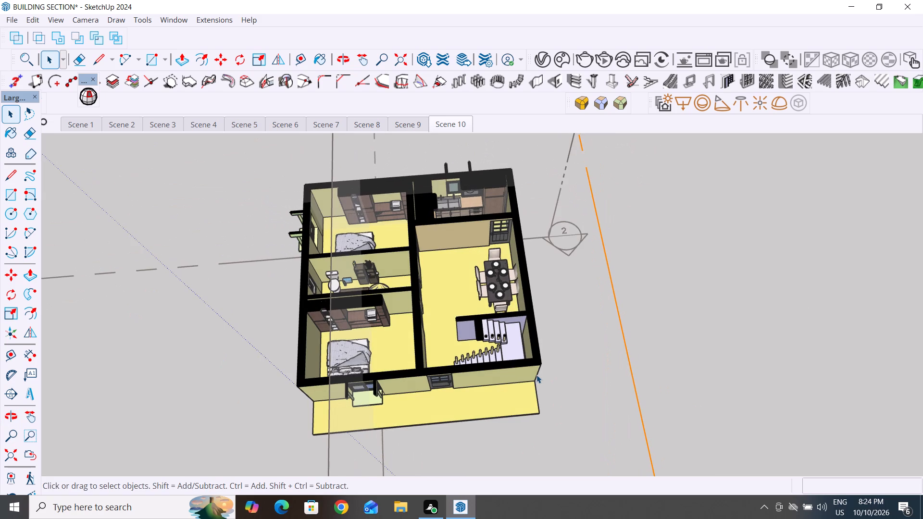
Look down on the Section 3 cut from above, with the house nearly square in the view and framed closer.
scroll(538, 374, "down", 4)
scroll(596, 440, "down", 3)
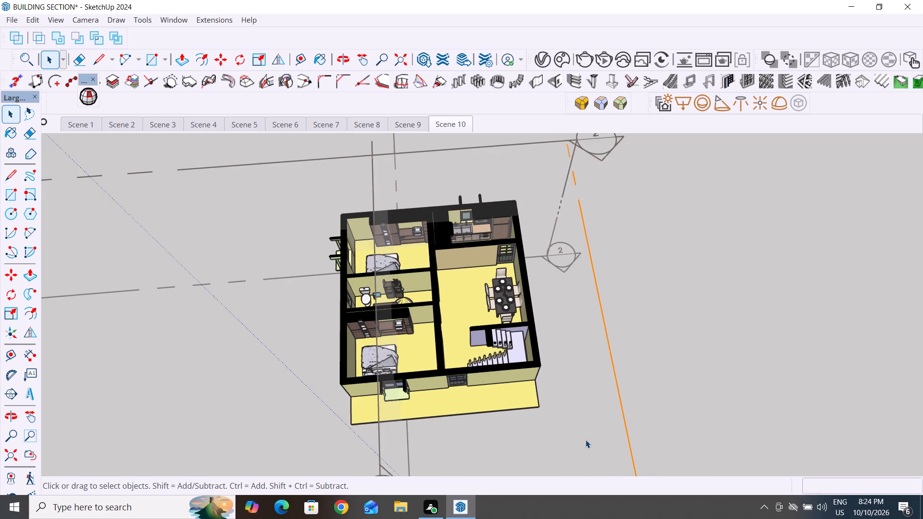
middle_click_drag(752, 420, 733, 432)
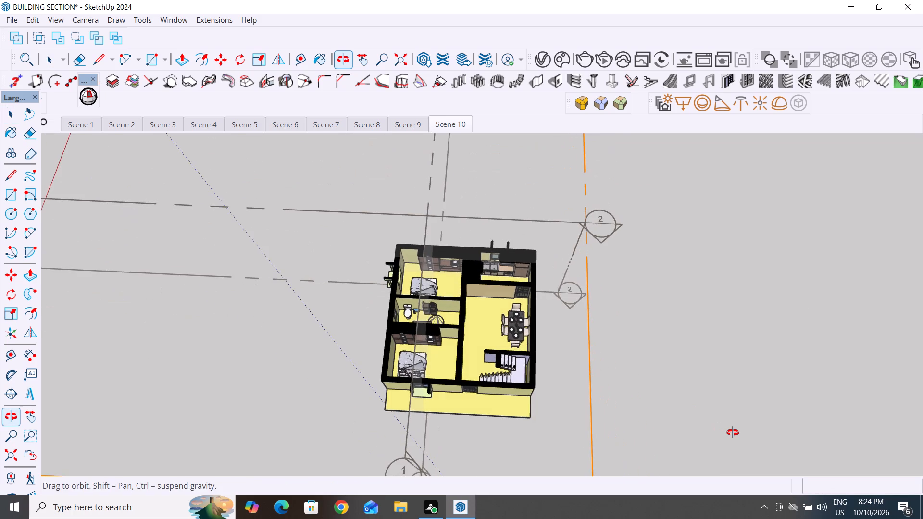
middle_click_drag(733, 432, 733, 432)
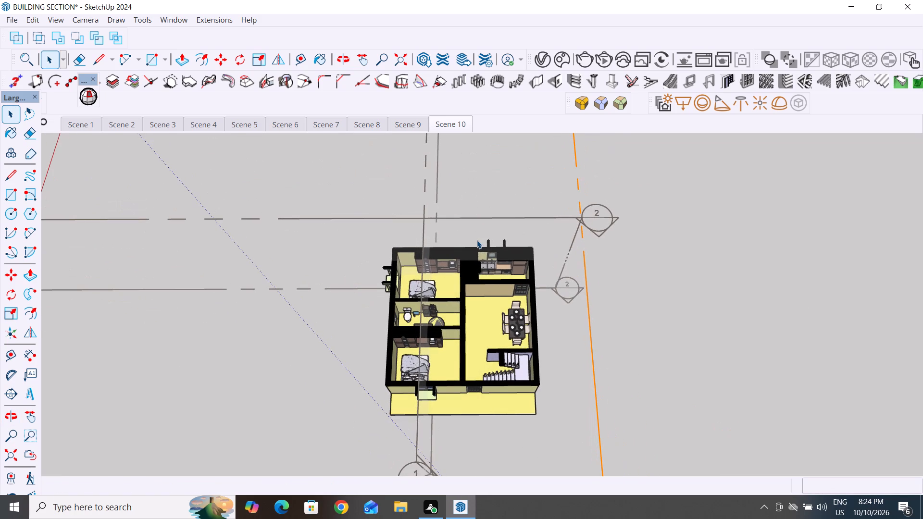
middle_click_drag(476, 329, 485, 375)
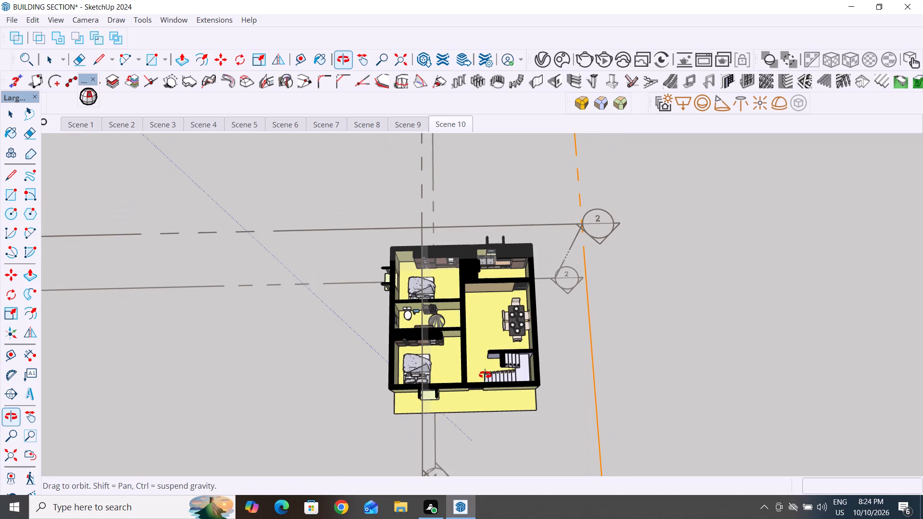
middle_click_drag(485, 375, 495, 437)
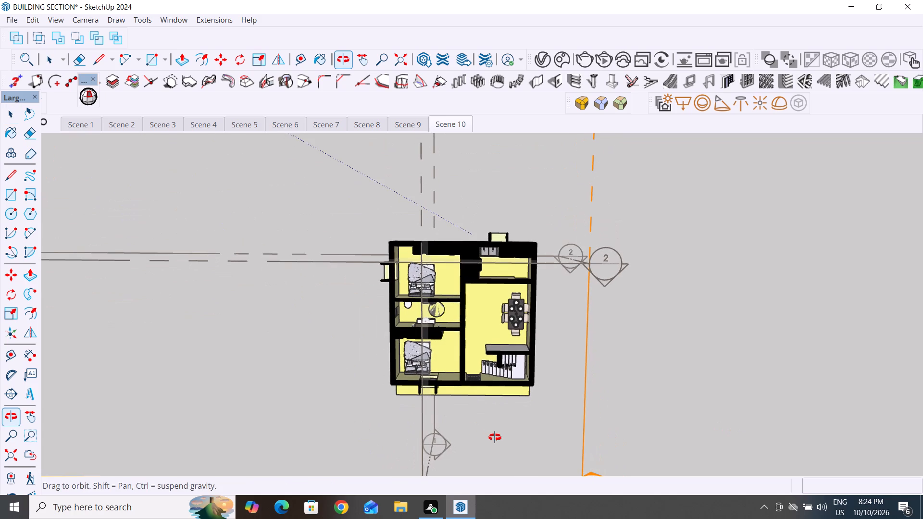
middle_click_drag(495, 437, 503, 432)
scroll(455, 402, "up", 4)
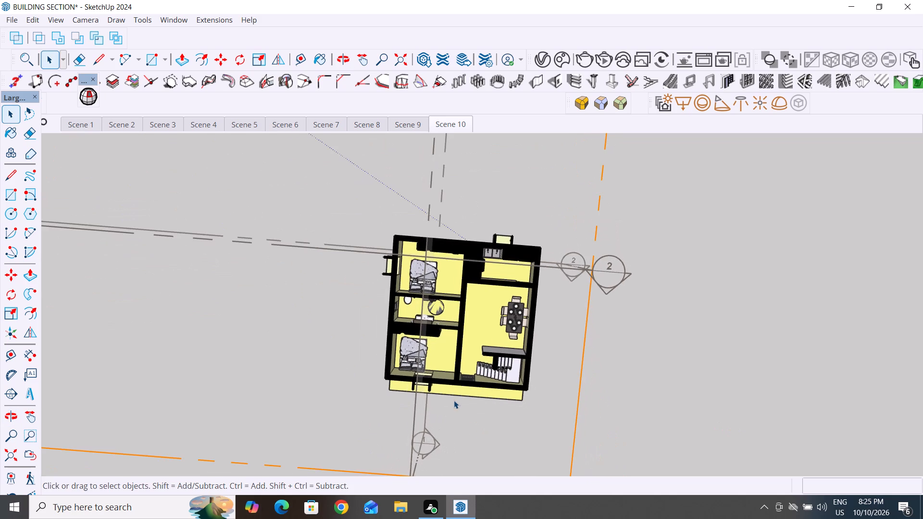
scroll(454, 400, "up", 1)
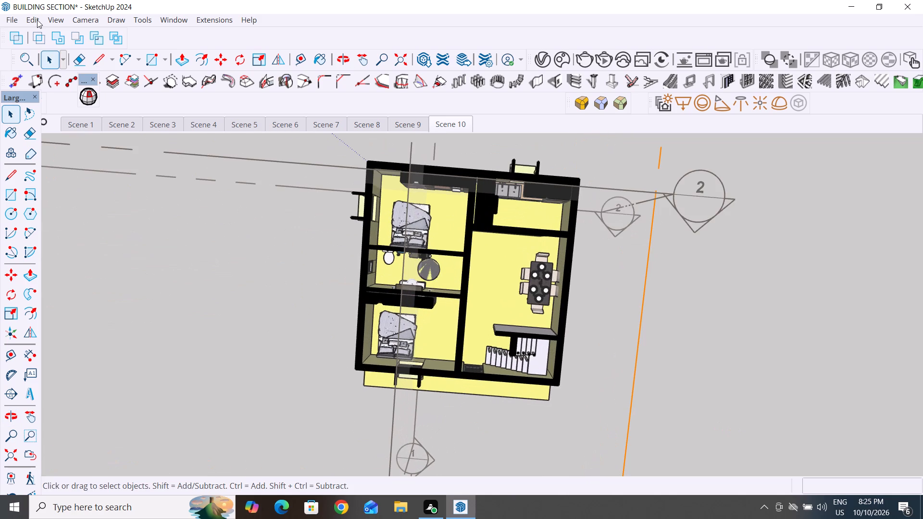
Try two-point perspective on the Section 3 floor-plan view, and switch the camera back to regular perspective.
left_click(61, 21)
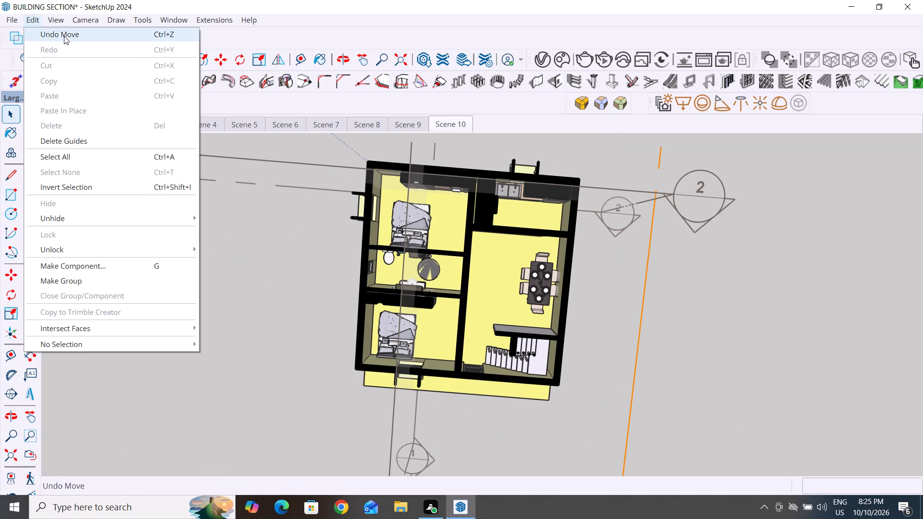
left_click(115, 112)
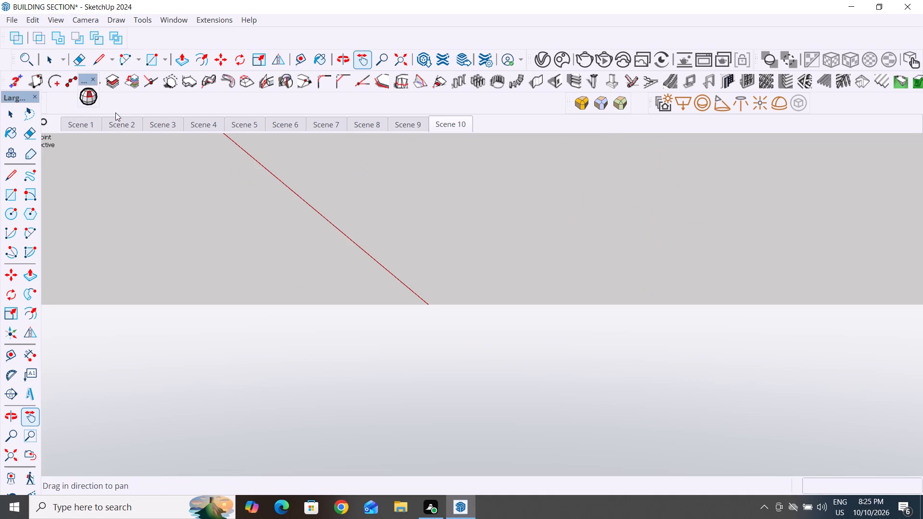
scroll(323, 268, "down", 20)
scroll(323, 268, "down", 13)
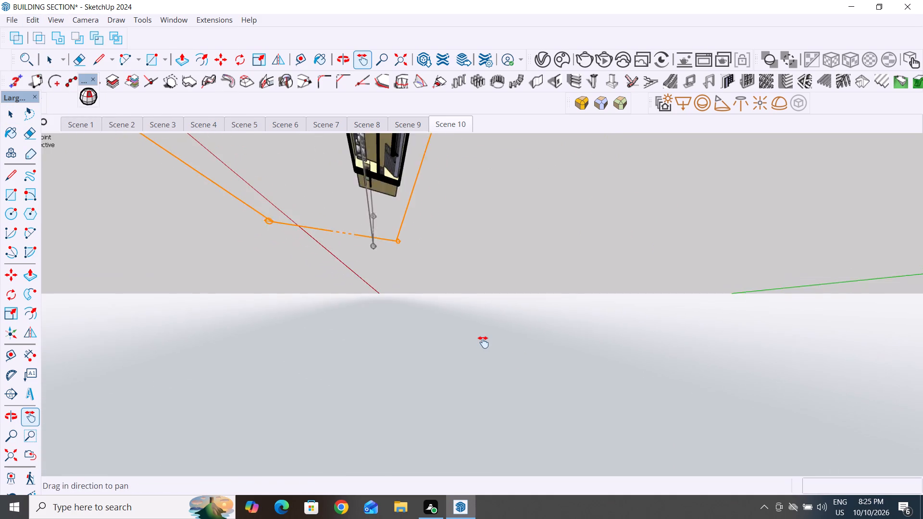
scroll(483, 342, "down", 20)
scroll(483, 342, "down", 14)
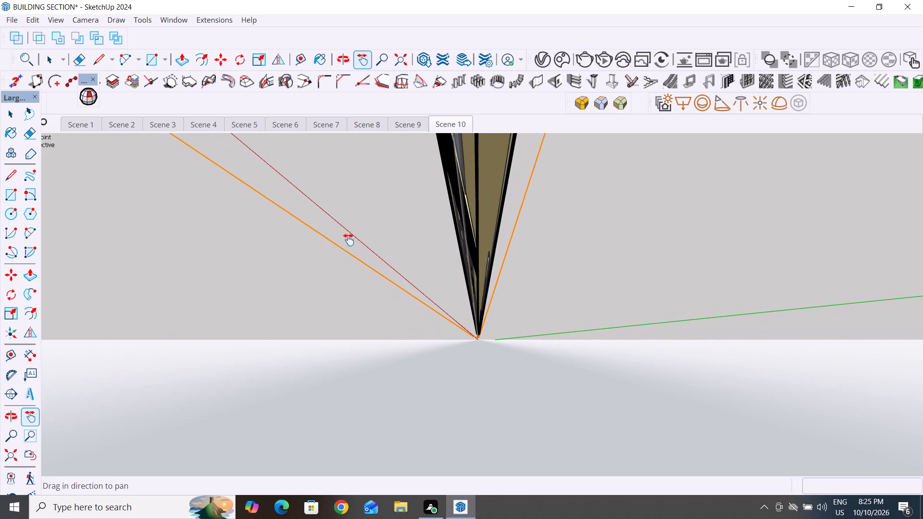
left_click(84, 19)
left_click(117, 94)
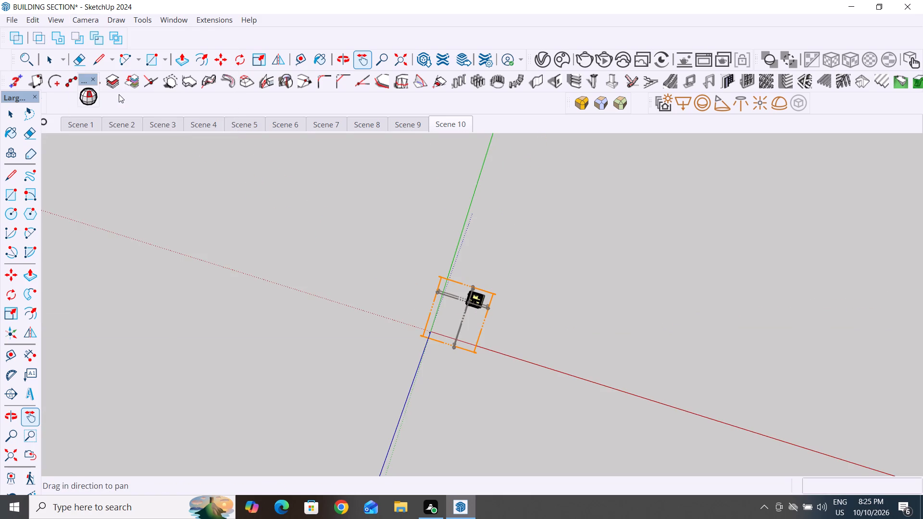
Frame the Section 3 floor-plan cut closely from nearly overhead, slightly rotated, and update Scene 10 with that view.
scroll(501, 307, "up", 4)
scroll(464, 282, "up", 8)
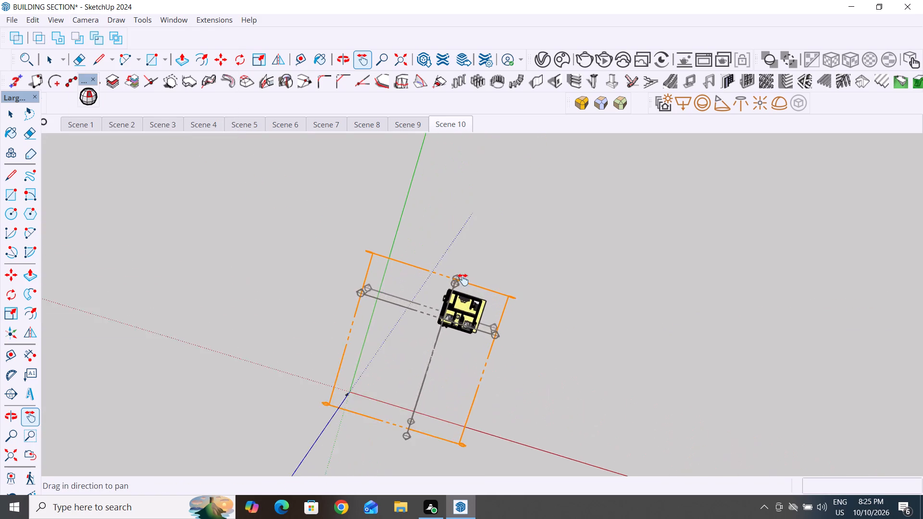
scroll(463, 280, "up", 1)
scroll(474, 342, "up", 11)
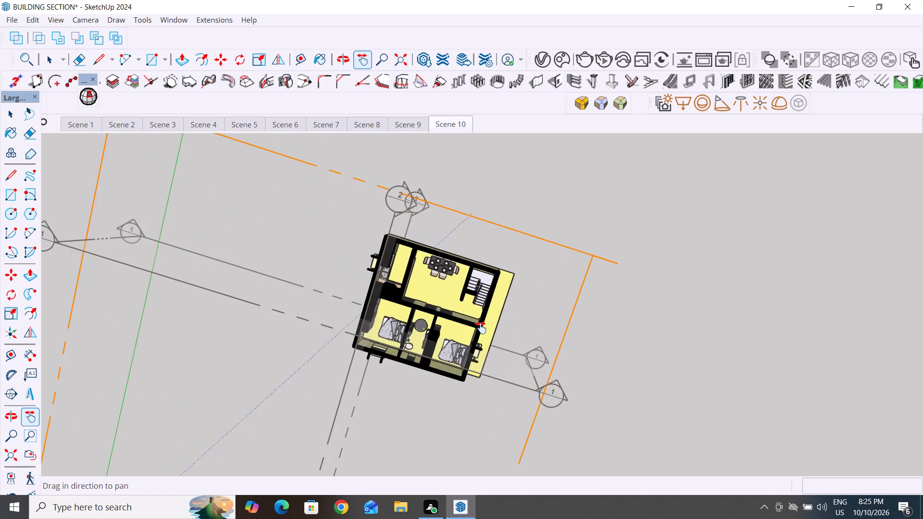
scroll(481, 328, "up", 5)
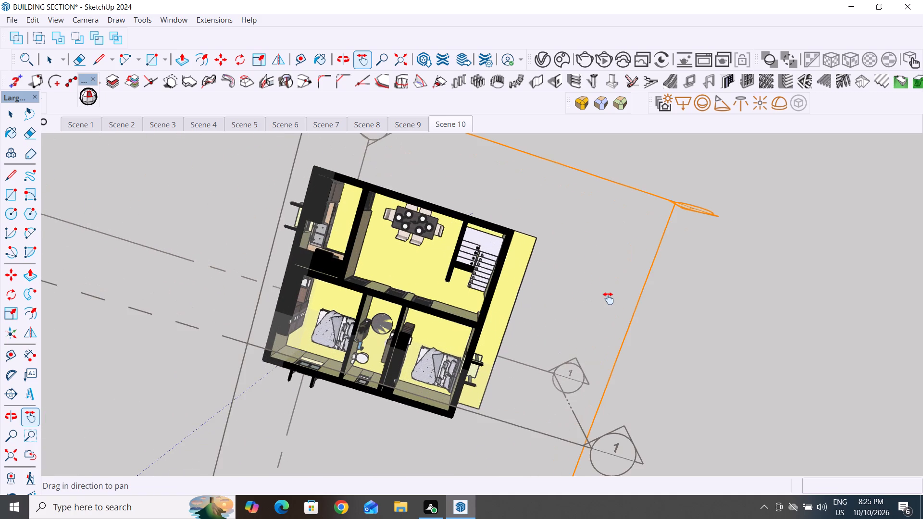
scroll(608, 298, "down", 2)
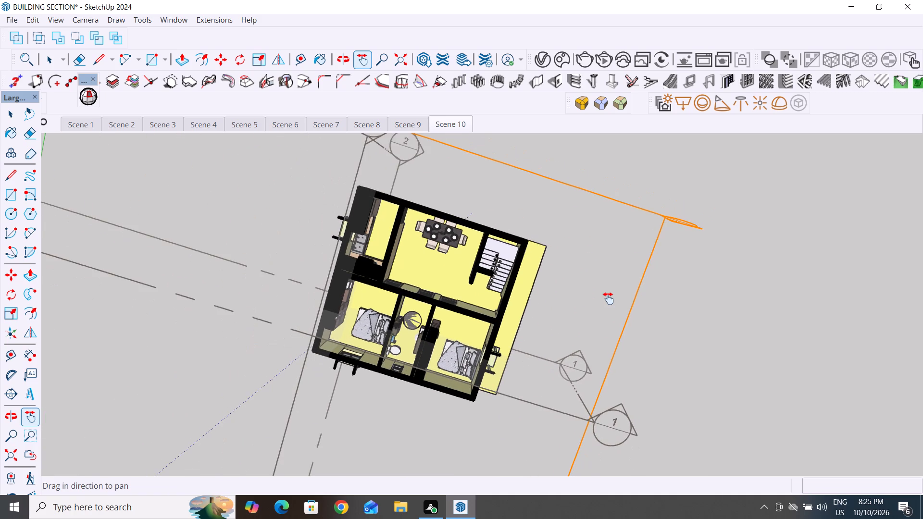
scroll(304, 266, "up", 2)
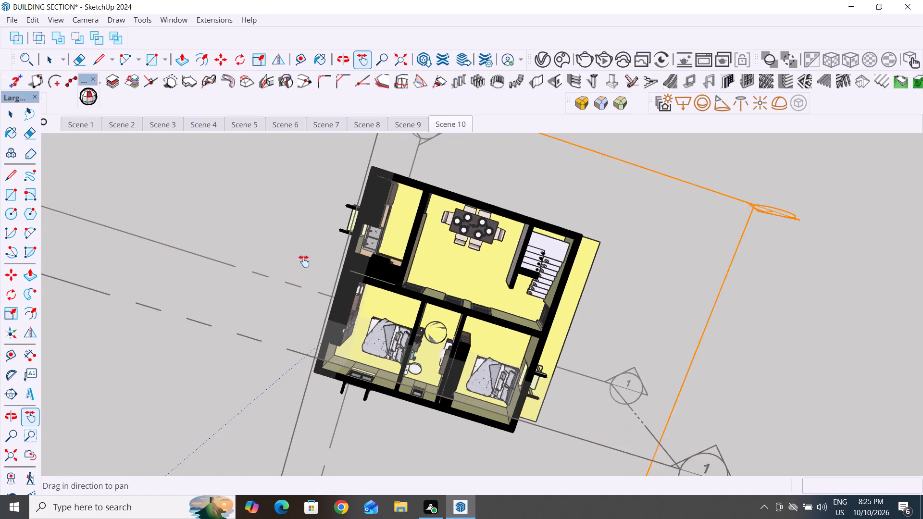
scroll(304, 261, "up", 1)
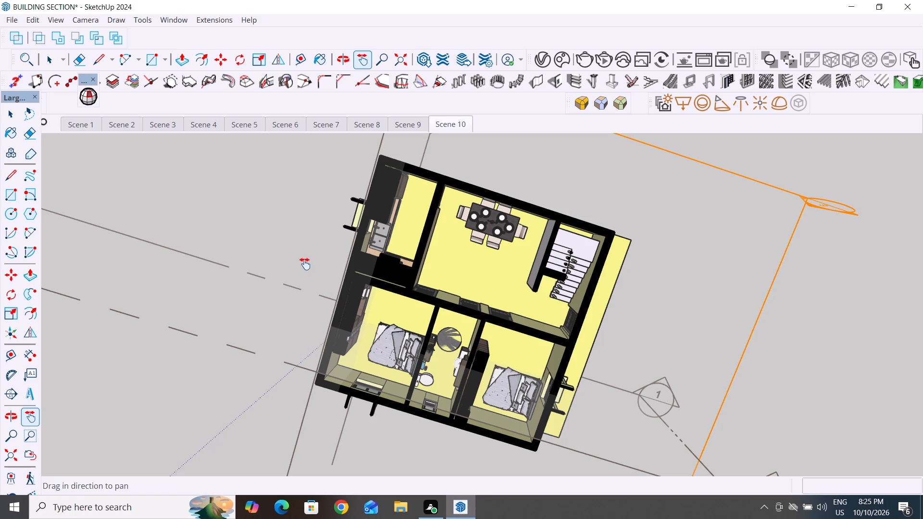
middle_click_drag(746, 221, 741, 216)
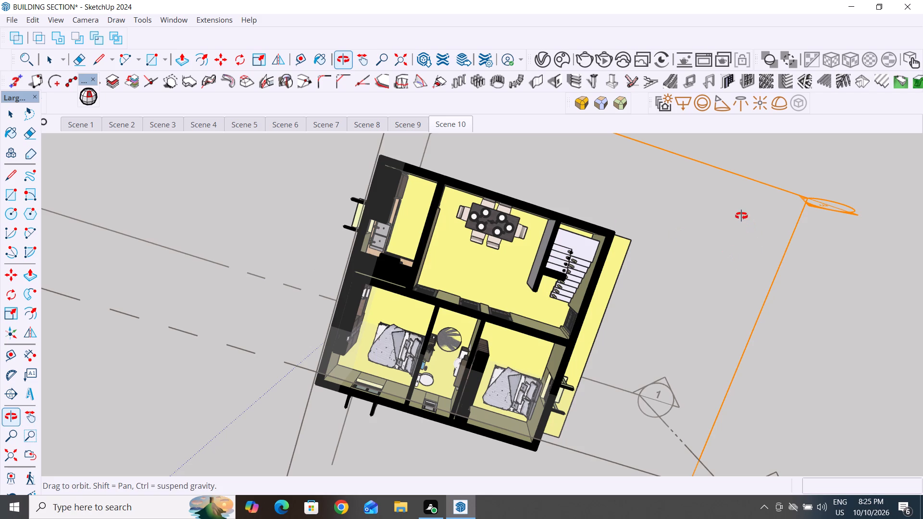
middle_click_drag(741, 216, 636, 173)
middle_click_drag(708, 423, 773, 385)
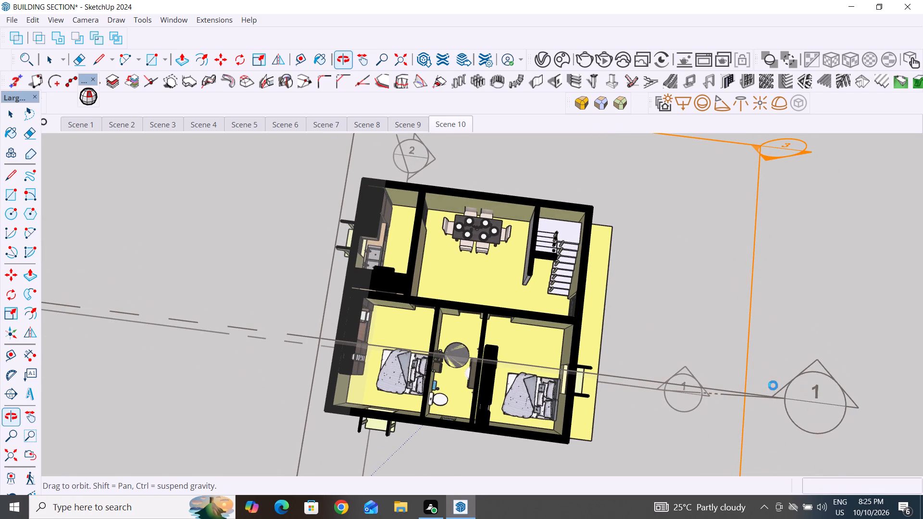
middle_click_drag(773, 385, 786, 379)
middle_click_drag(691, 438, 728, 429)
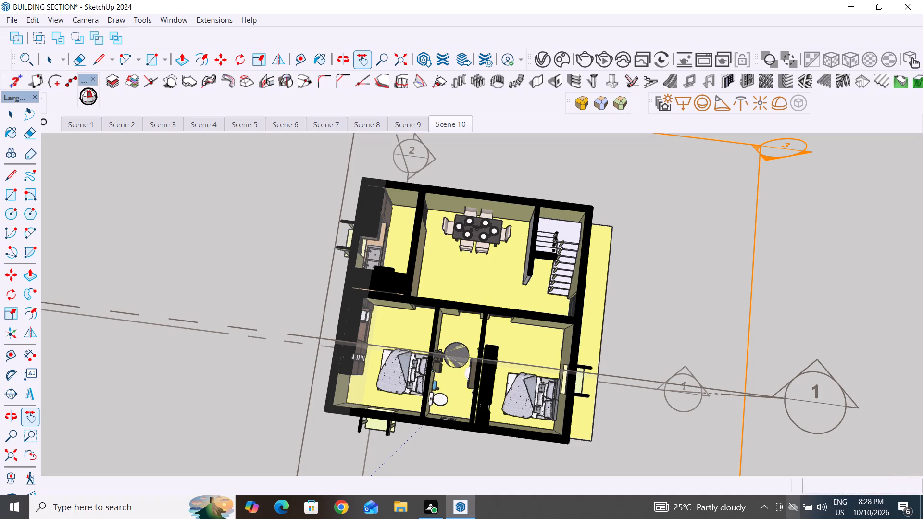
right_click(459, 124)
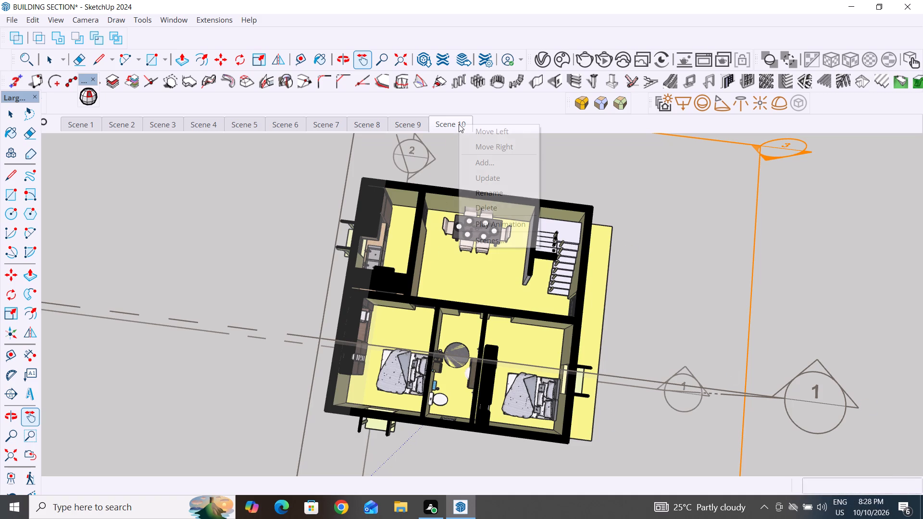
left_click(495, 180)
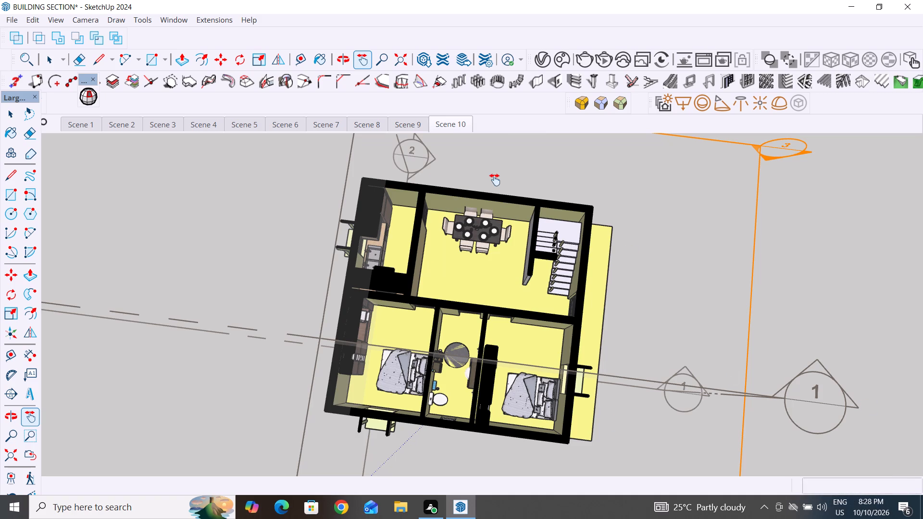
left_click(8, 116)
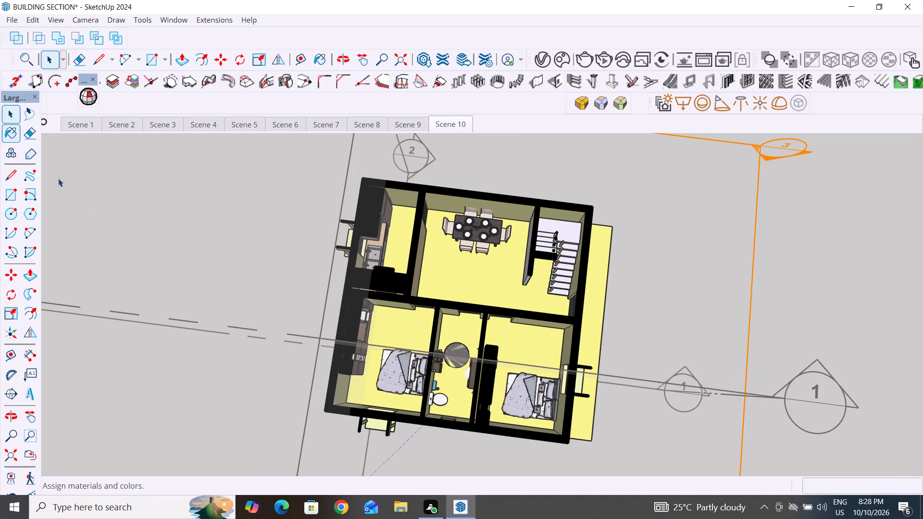
Update Scene 10 with a raised, angled view of the Section 3 cut showing the furnished rooms and the exterior window wall.
scroll(230, 402, "down", 1)
middle_click_drag(679, 276, 695, 254)
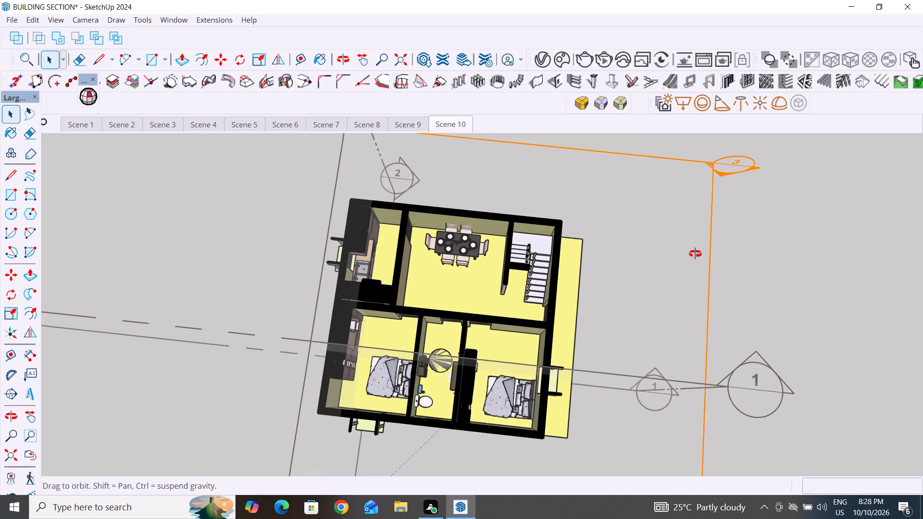
middle_click_drag(695, 254, 706, 267)
scroll(454, 422, "up", 1)
middle_click_drag(489, 282, 478, 339)
scroll(643, 463, "up", 1)
middle_click_drag(643, 463, 624, 472)
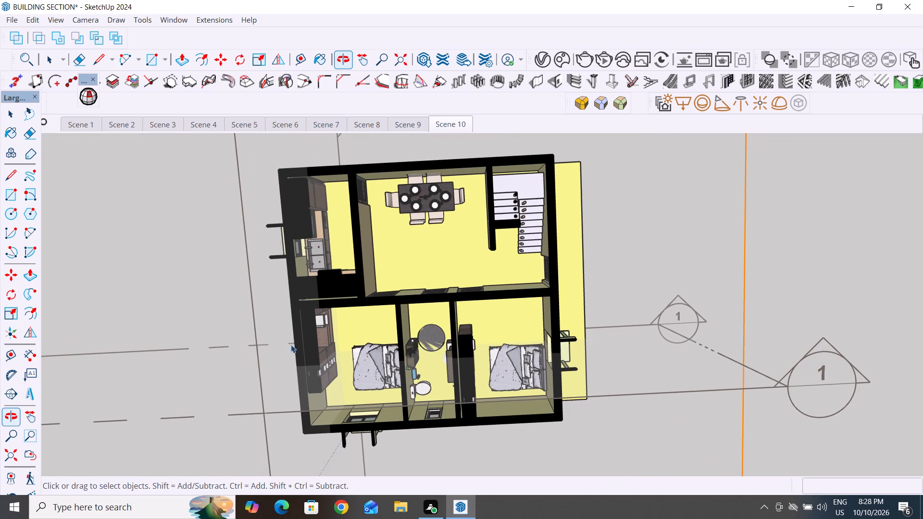
middle_click_drag(194, 244, 221, 213)
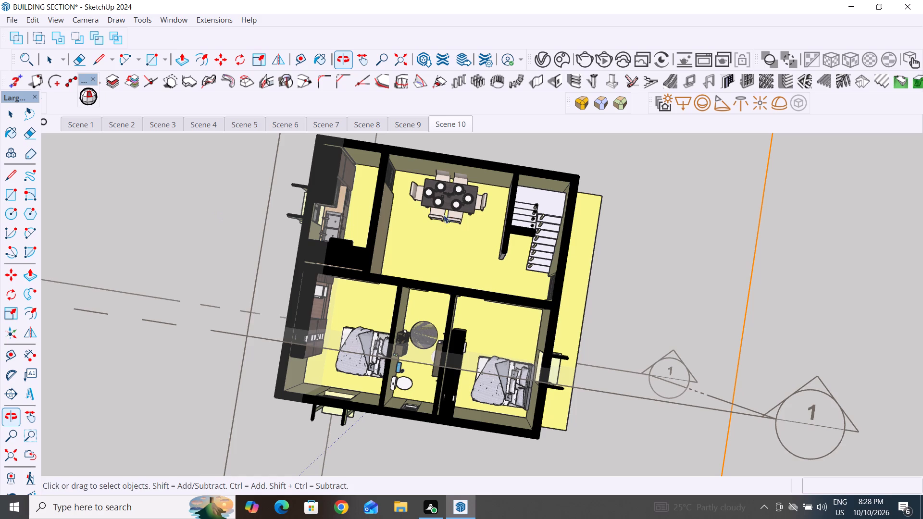
middle_click_drag(783, 362, 807, 343)
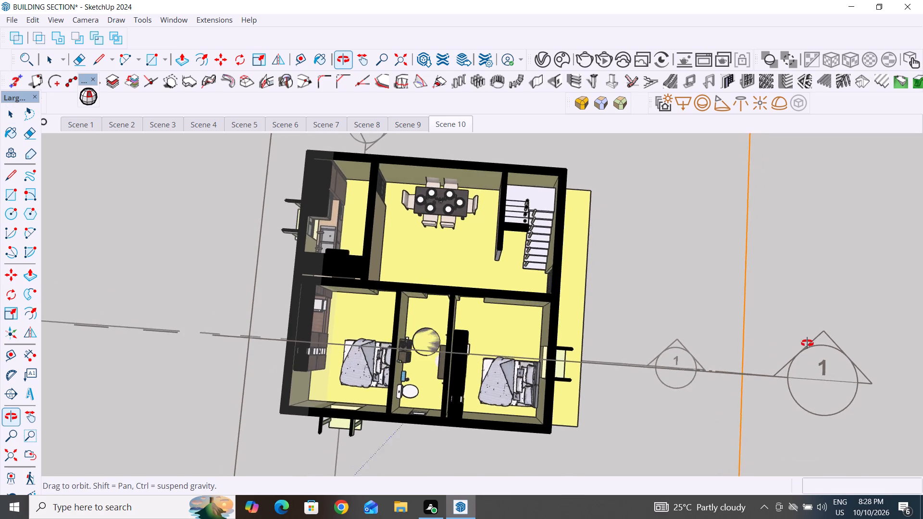
middle_click_drag(807, 343, 815, 293)
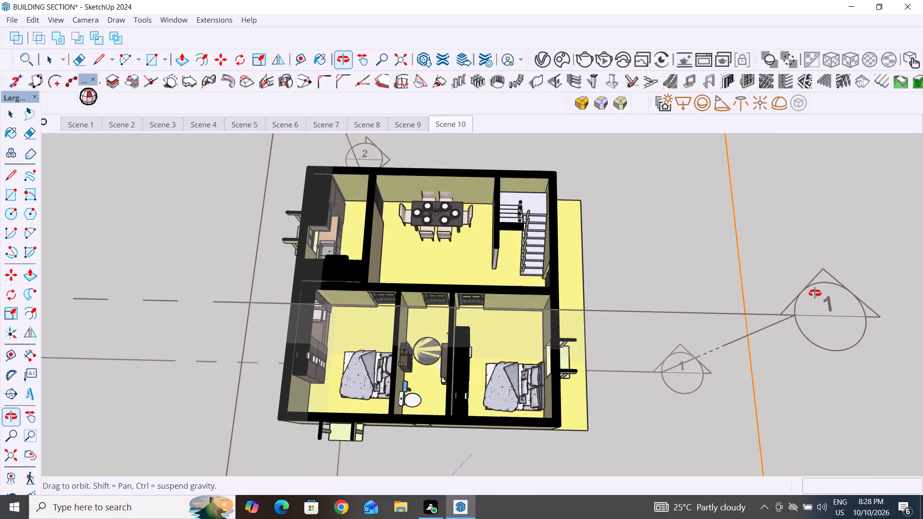
middle_click_drag(815, 293, 810, 211)
scroll(680, 322, "up", 2)
middle_click_drag(691, 320, 709, 315)
middle_click_drag(684, 346, 665, 340)
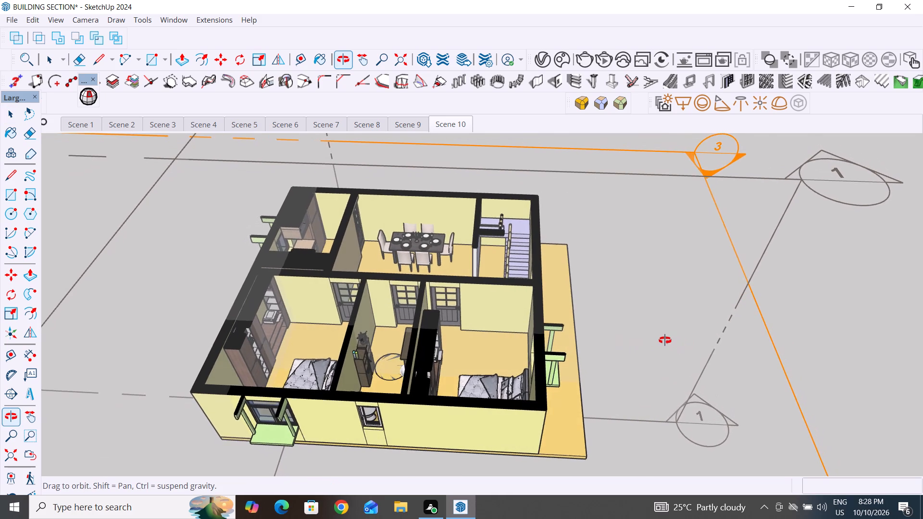
middle_click_drag(665, 340, 675, 338)
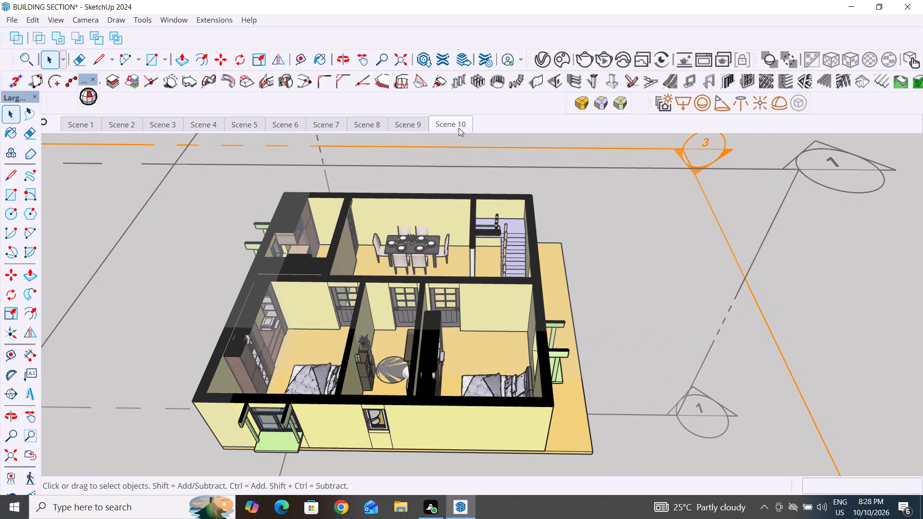
right_click(456, 124)
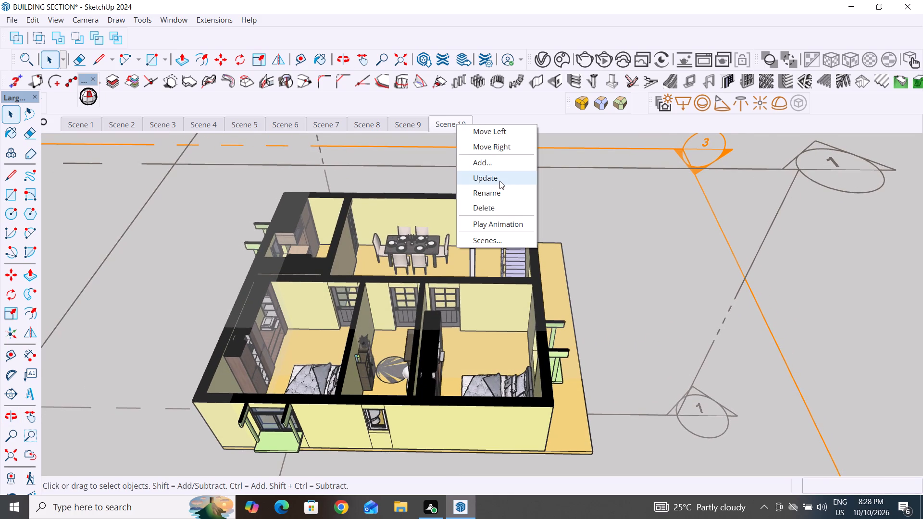
left_click(499, 181)
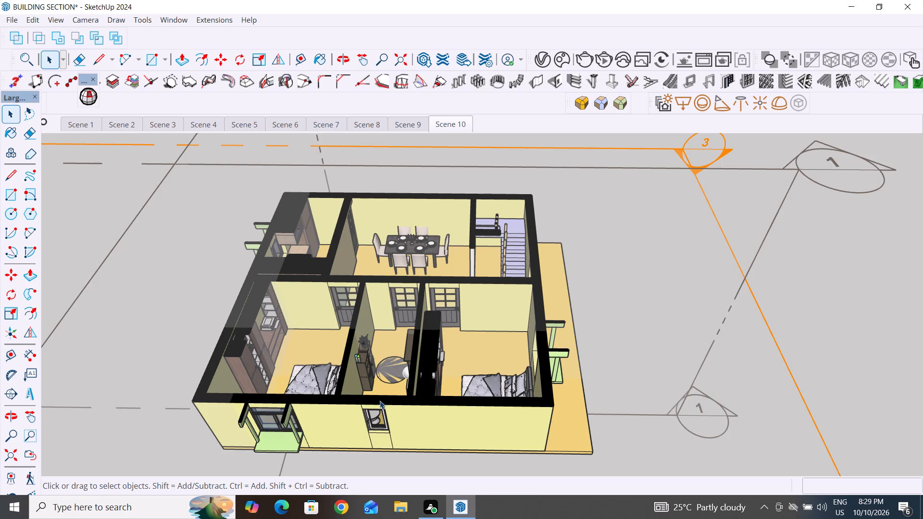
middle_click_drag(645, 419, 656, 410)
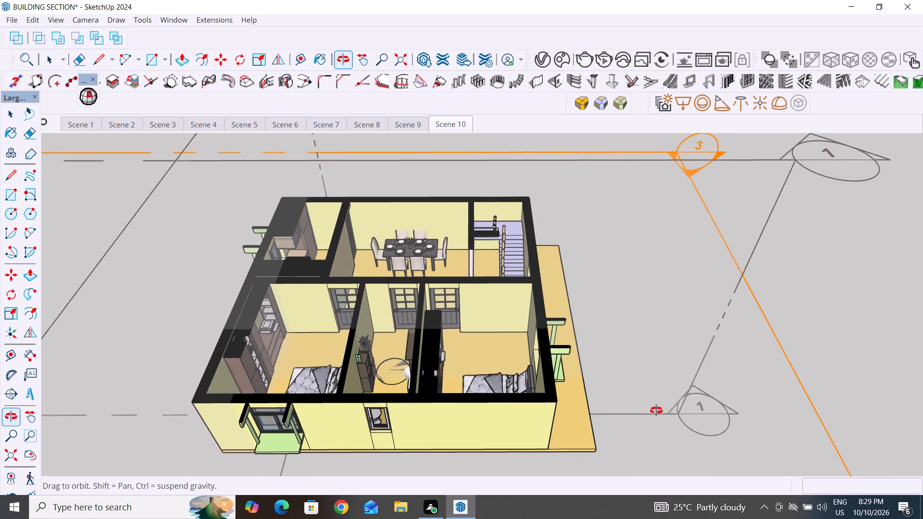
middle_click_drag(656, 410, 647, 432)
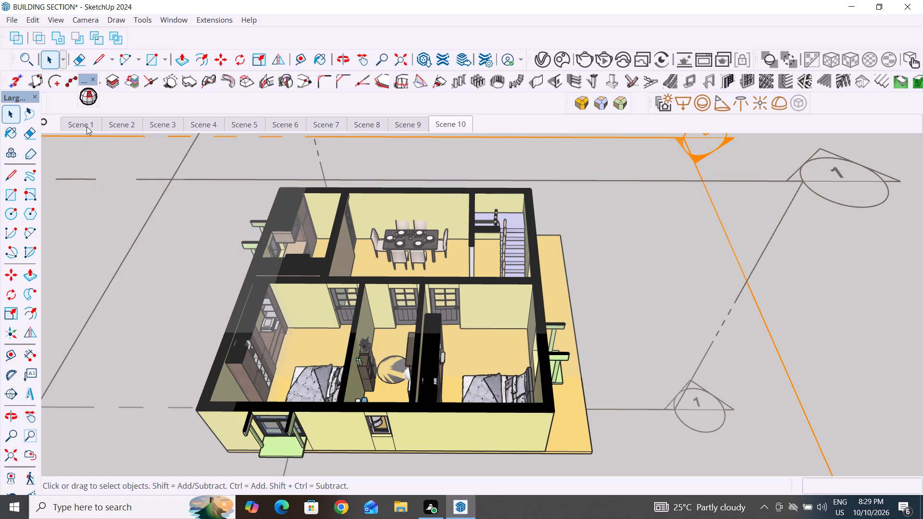
Review the saved scenes in order from Scene 1 to Scene 10, checking the exterior views and the section cuts.
left_click(86, 124)
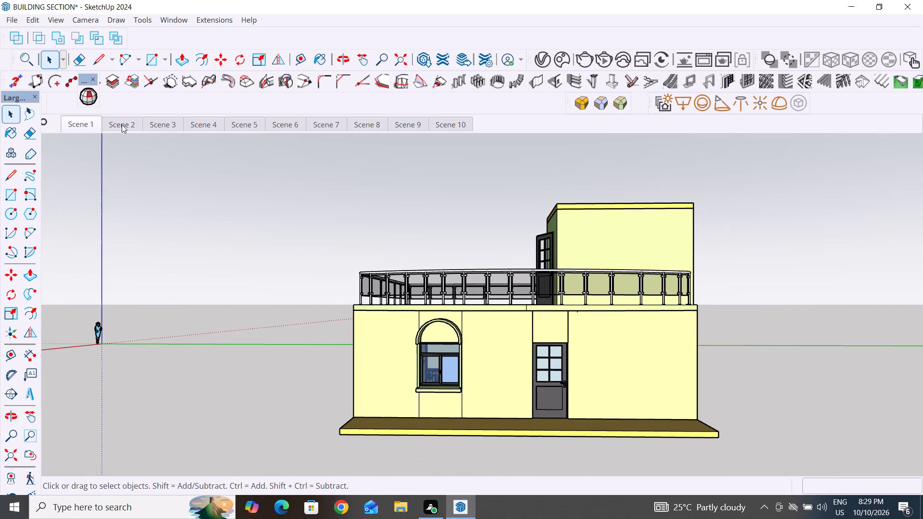
left_click(122, 124)
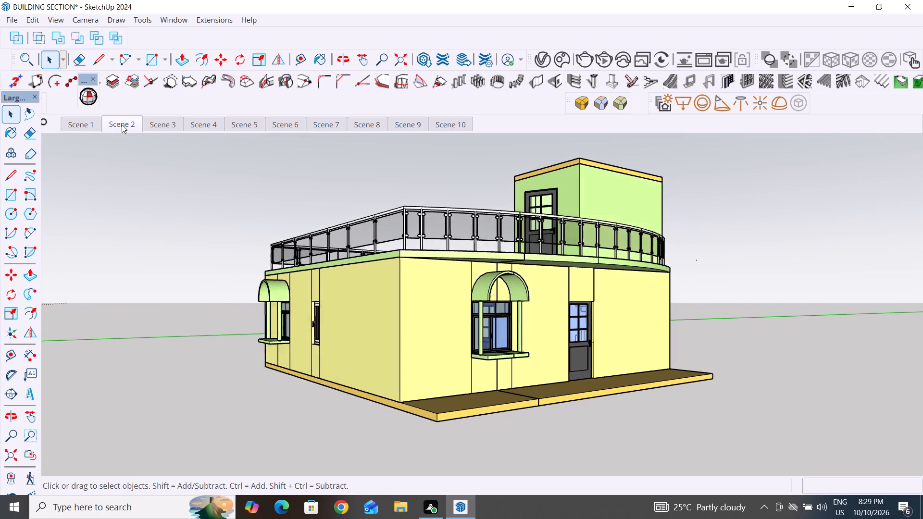
left_click(163, 126)
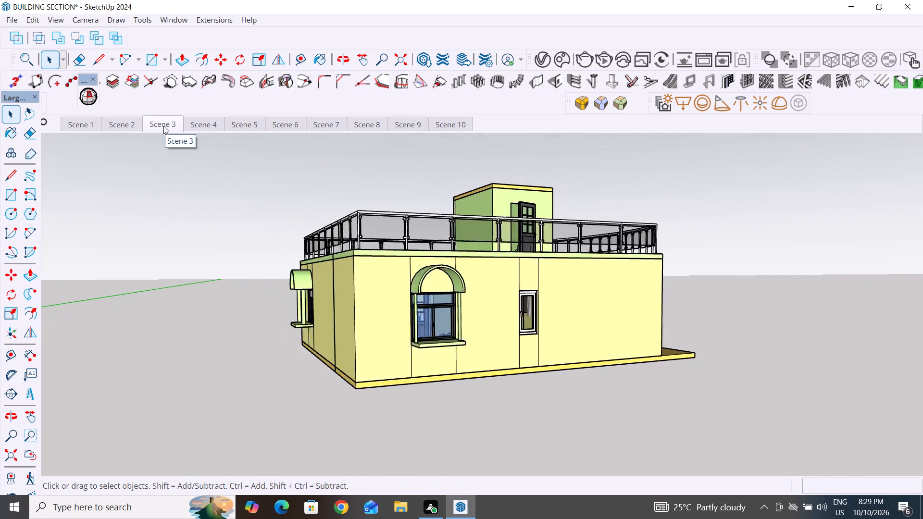
left_click(207, 127)
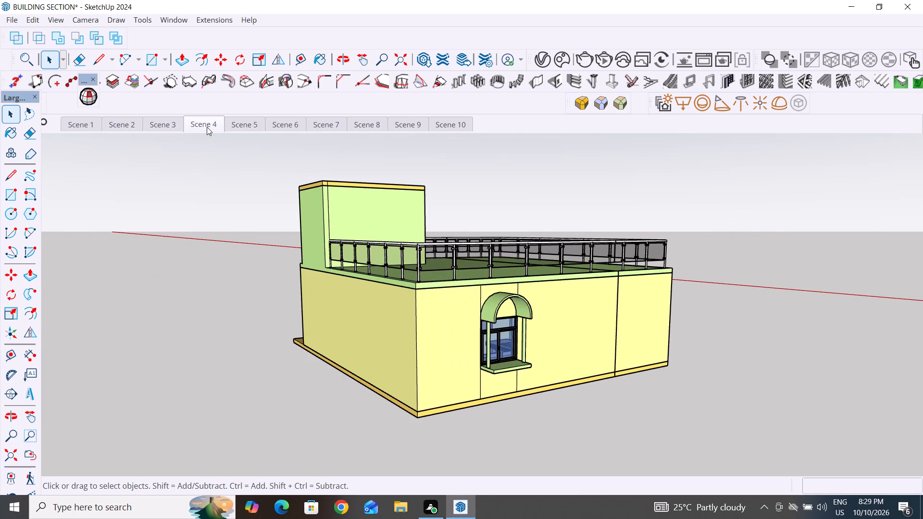
left_click(255, 124)
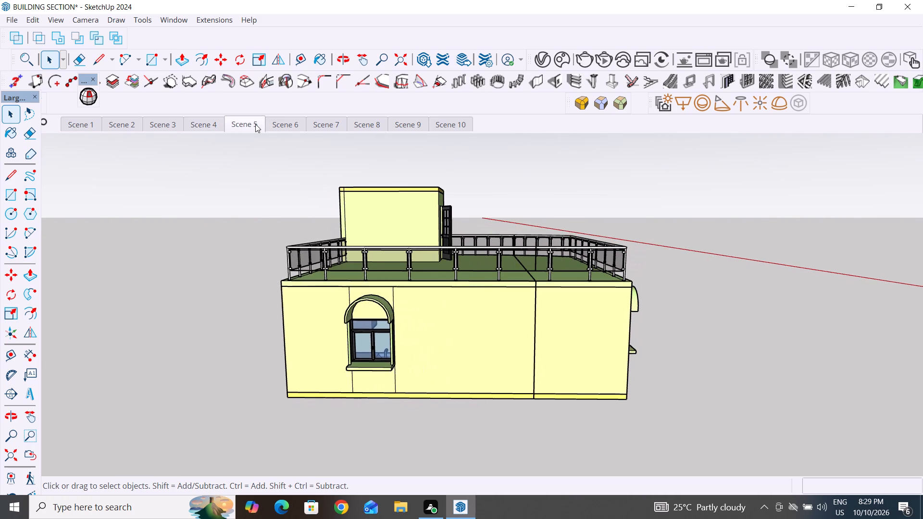
left_click(293, 124)
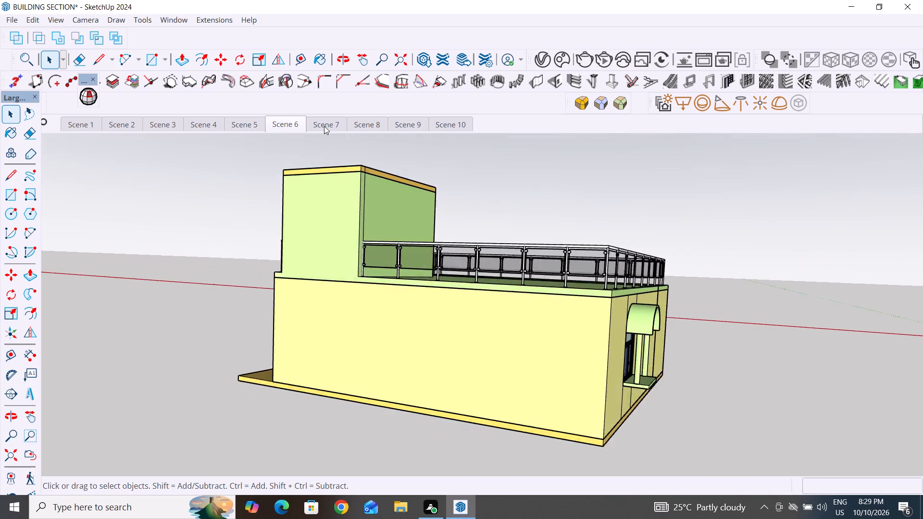
left_click(324, 126)
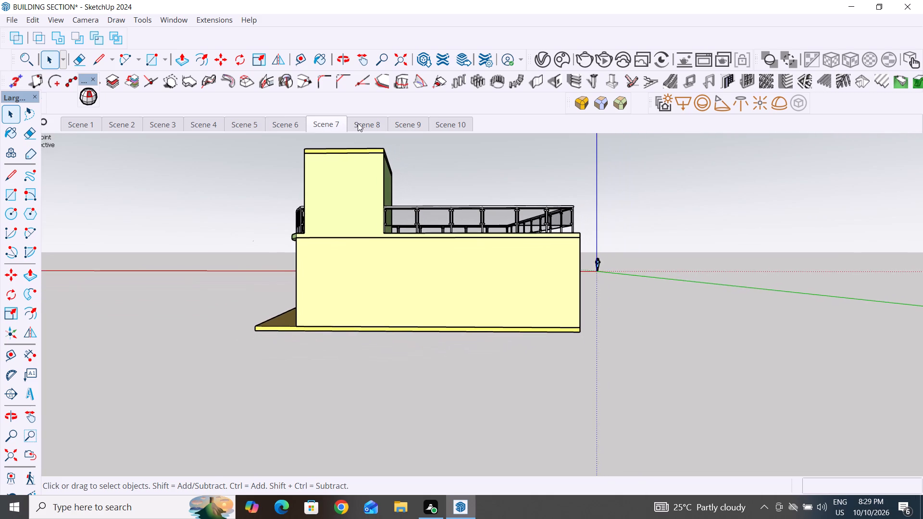
left_click(358, 123)
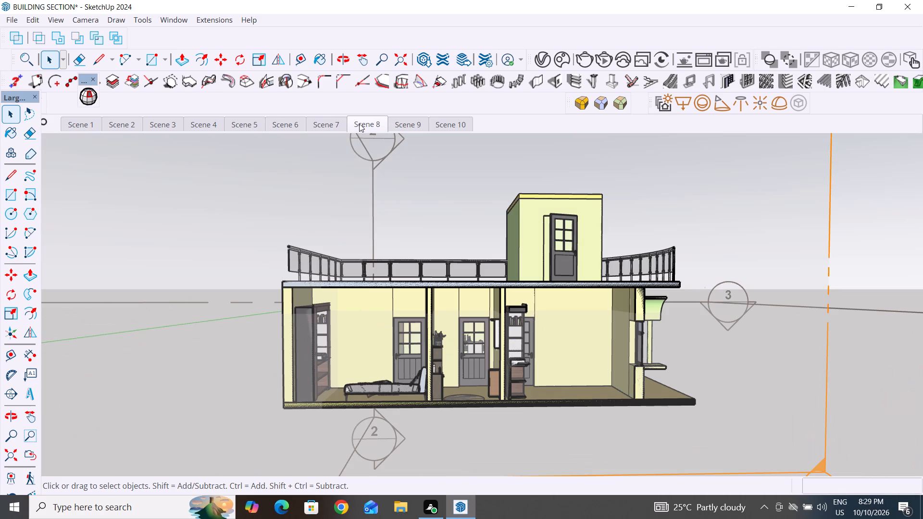
left_click(400, 124)
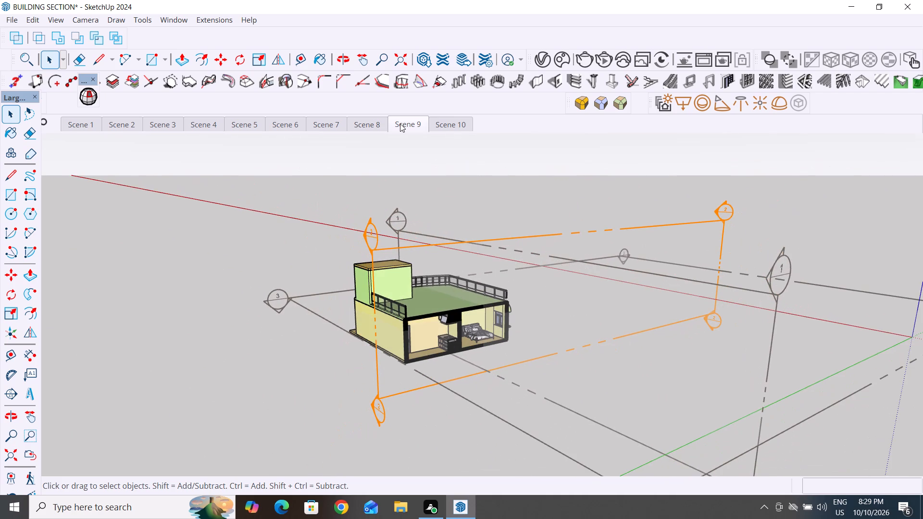
left_click(459, 123)
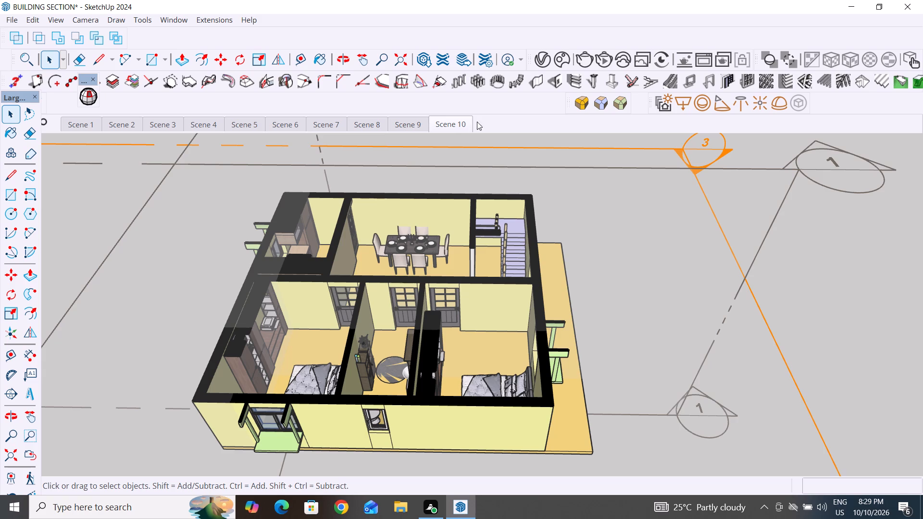
Add a new scene after Scene 10 from the current angled view of the Section 3 cut.
right_click(463, 127)
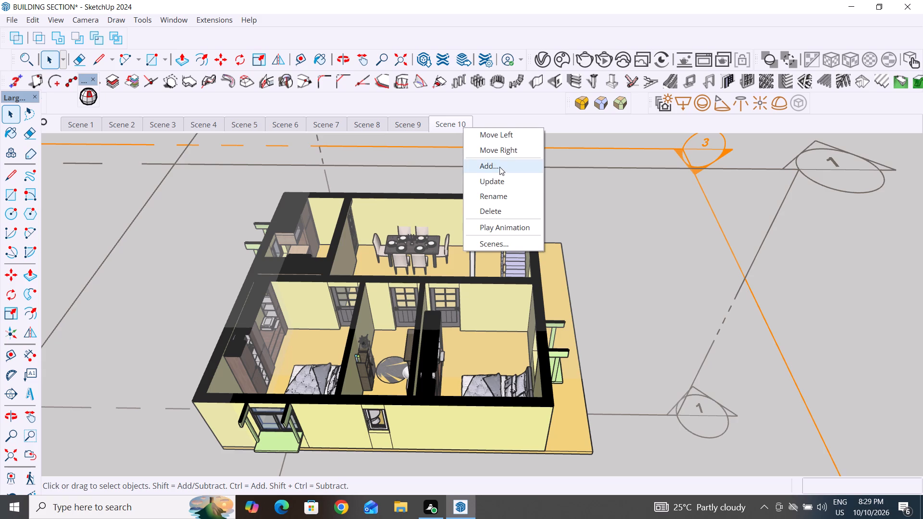
left_click(499, 167)
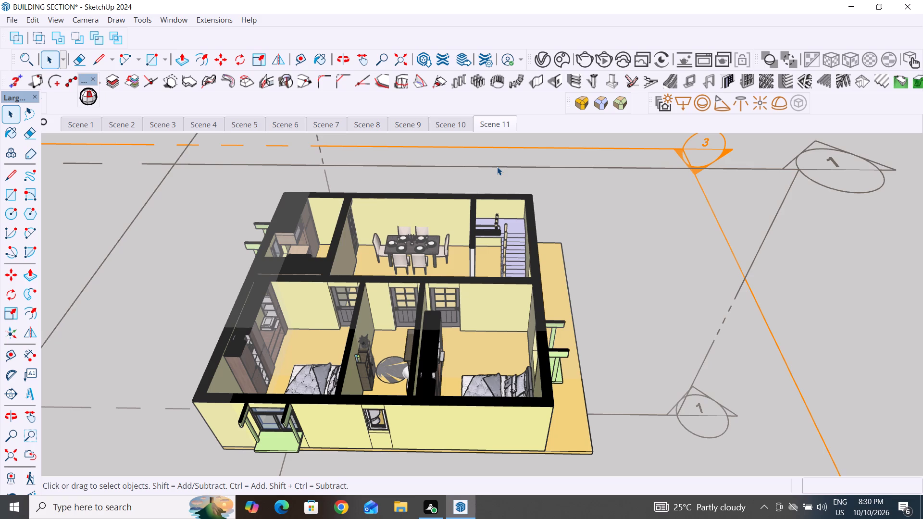
Return to the saved Scene 10 view of the Section 3 cut.
scroll(492, 301, "down", 5)
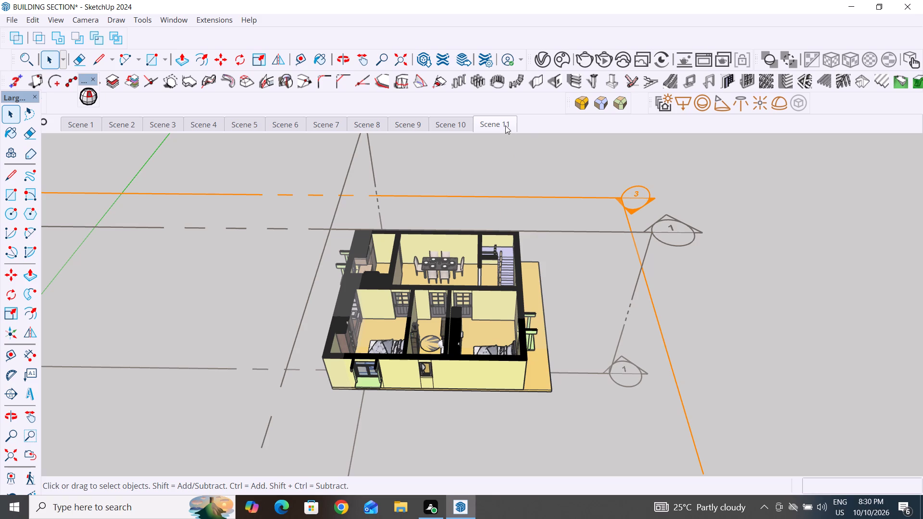
key("Delete")
left_click(454, 125)
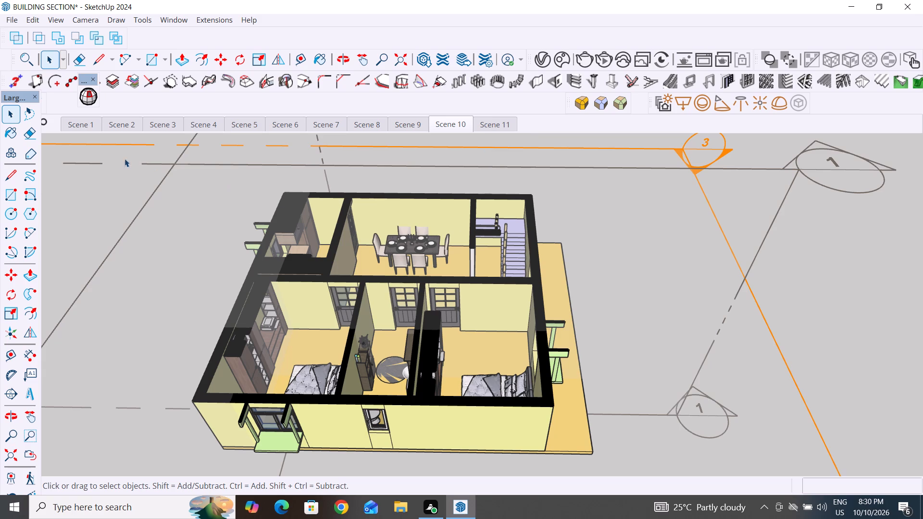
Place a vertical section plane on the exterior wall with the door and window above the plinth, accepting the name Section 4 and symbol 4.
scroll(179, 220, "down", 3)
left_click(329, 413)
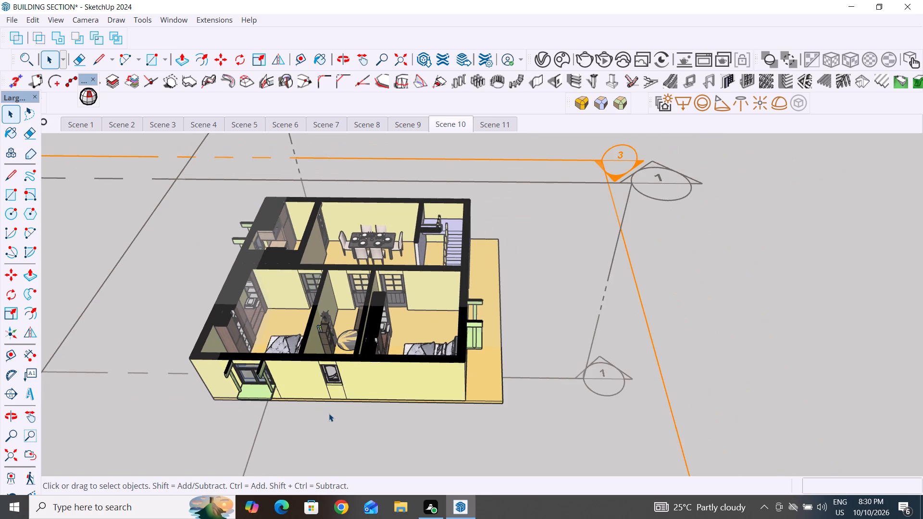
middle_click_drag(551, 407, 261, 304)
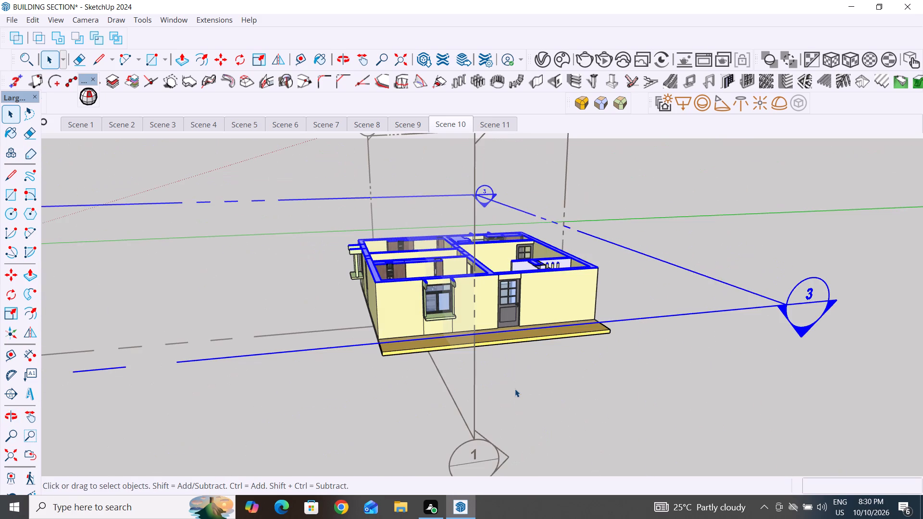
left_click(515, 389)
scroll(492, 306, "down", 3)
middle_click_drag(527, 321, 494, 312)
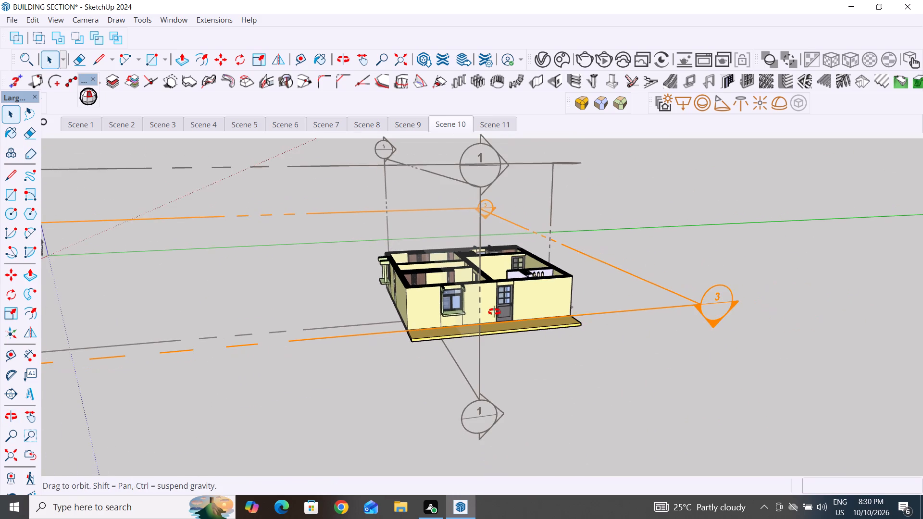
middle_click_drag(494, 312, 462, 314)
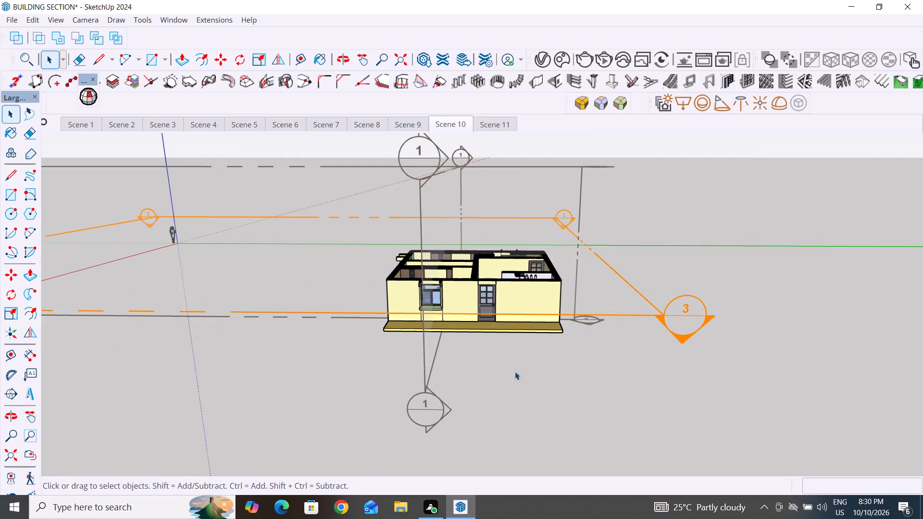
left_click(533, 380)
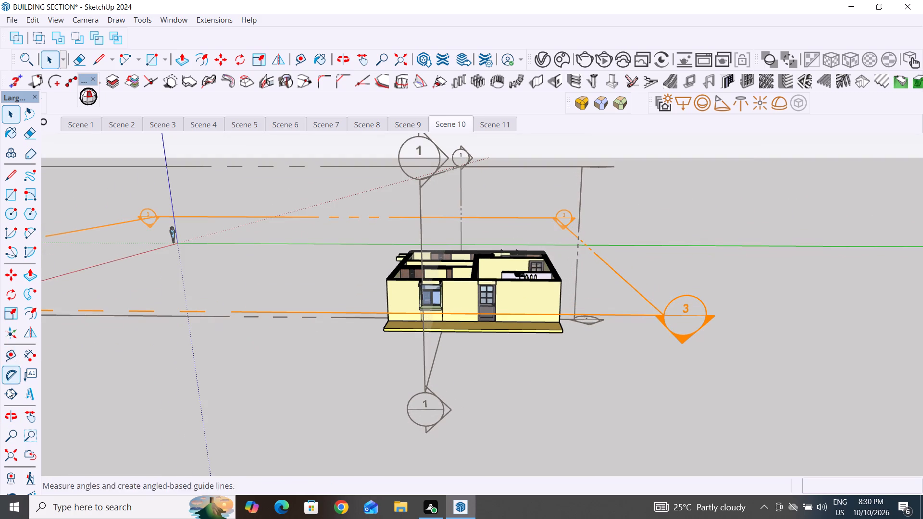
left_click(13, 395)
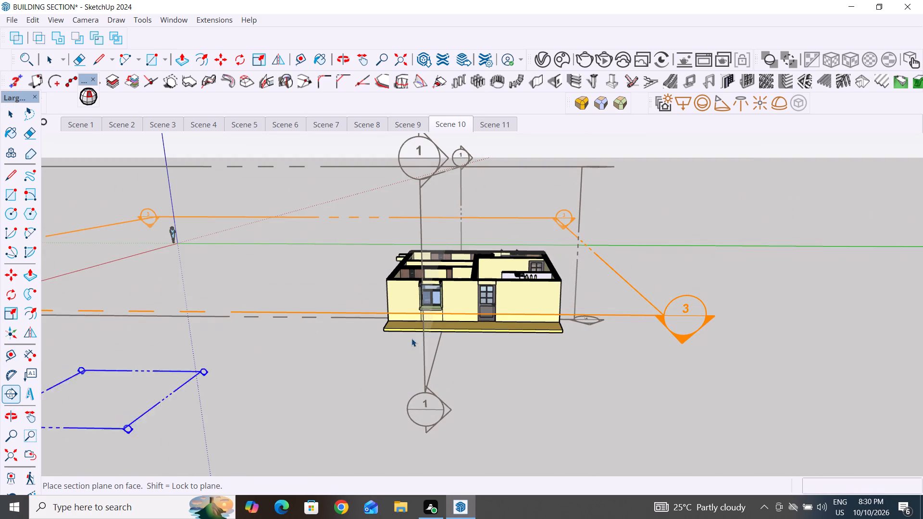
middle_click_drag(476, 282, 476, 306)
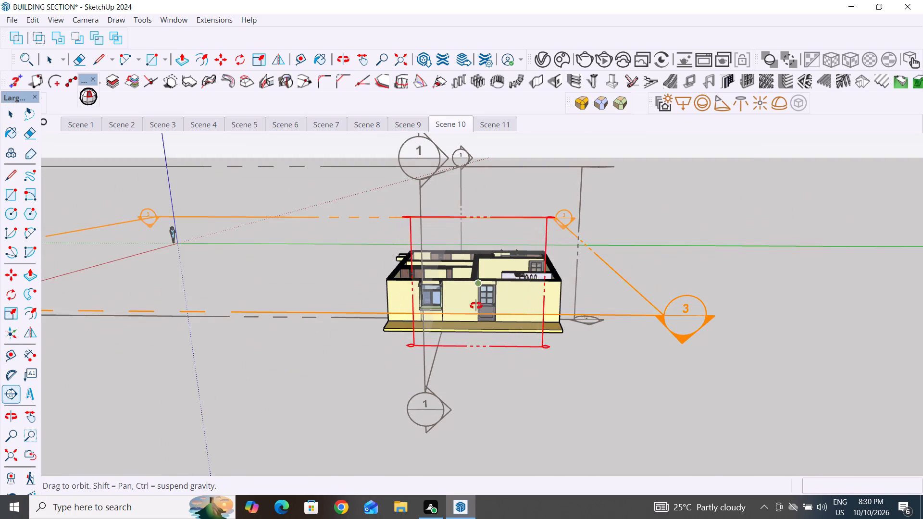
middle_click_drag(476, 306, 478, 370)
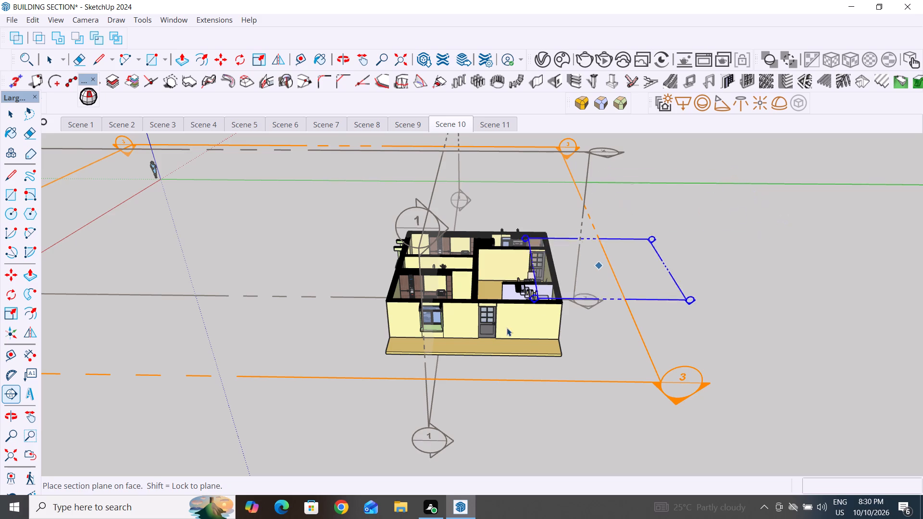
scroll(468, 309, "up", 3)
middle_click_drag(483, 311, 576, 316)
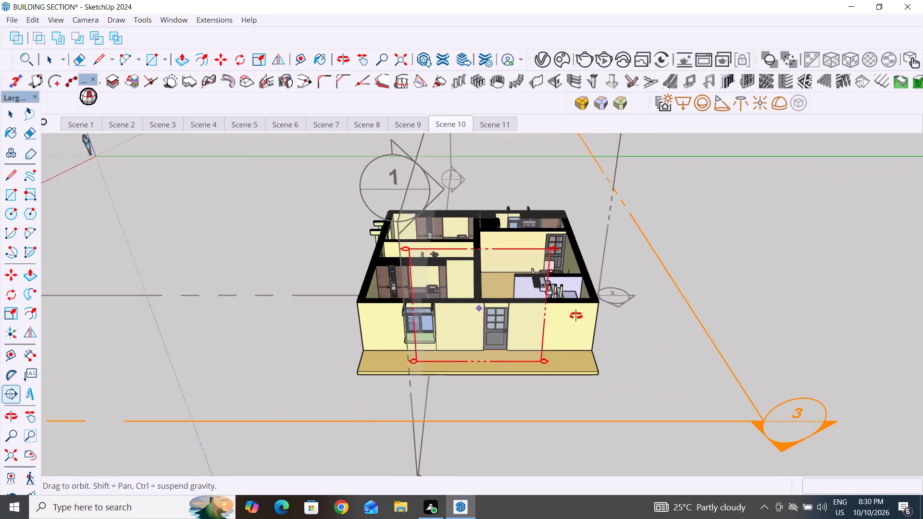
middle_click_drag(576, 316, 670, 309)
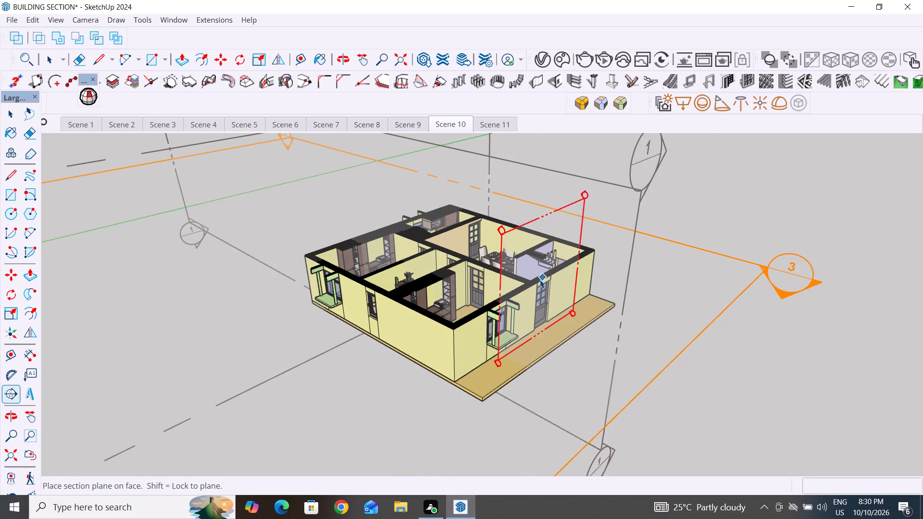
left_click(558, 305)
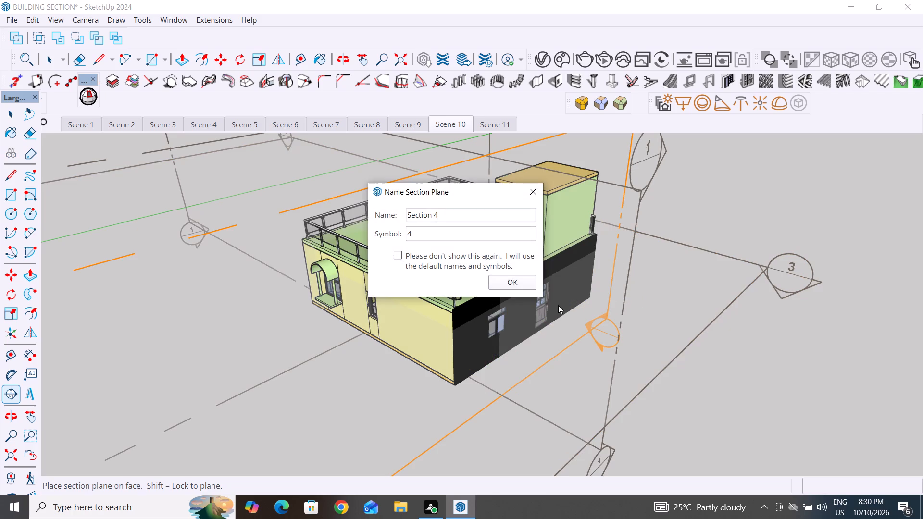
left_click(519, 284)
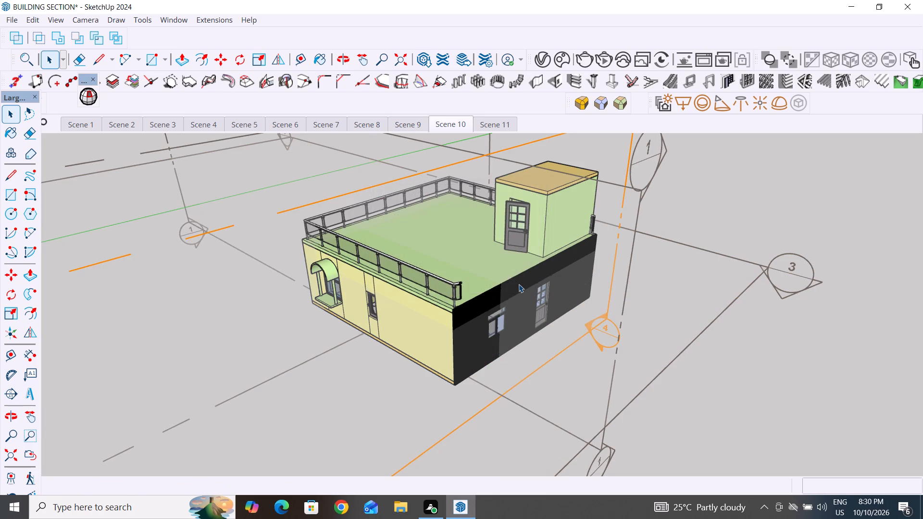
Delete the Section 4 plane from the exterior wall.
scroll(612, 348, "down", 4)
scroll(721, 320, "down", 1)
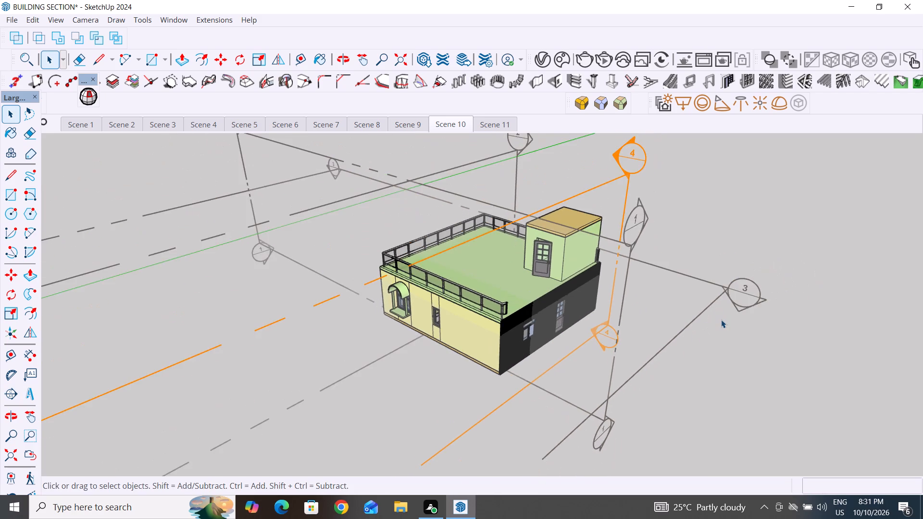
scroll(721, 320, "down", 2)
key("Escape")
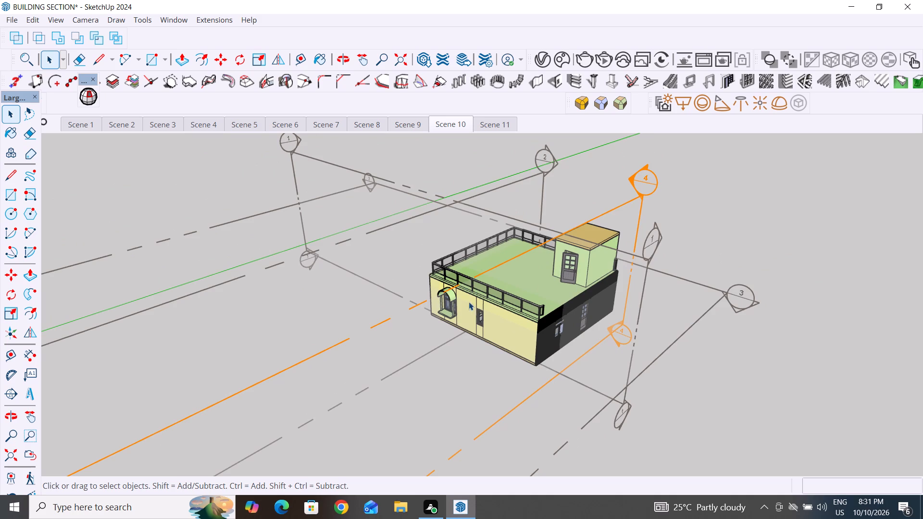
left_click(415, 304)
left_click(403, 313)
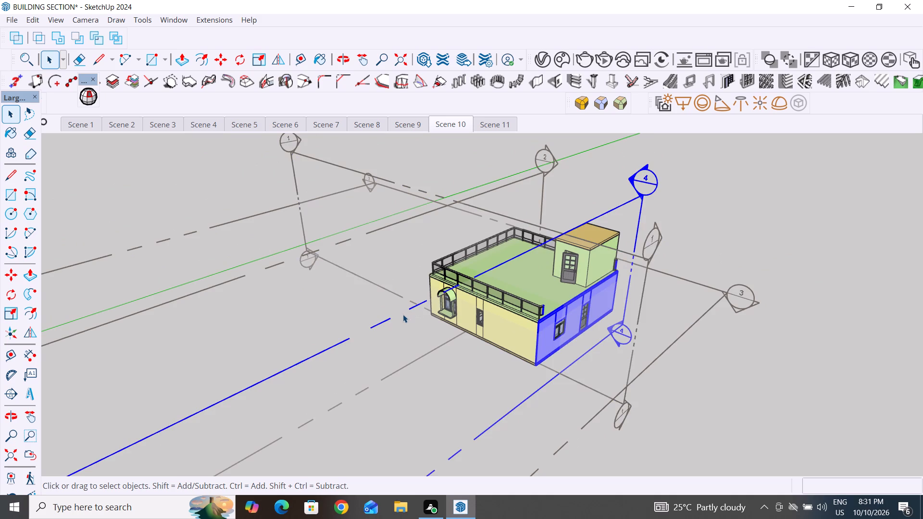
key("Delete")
Place a sloping section plane on the curved roof railing above the door side of the house, accepting the default name and symbol.
middle_click_drag(749, 329, 674, 345)
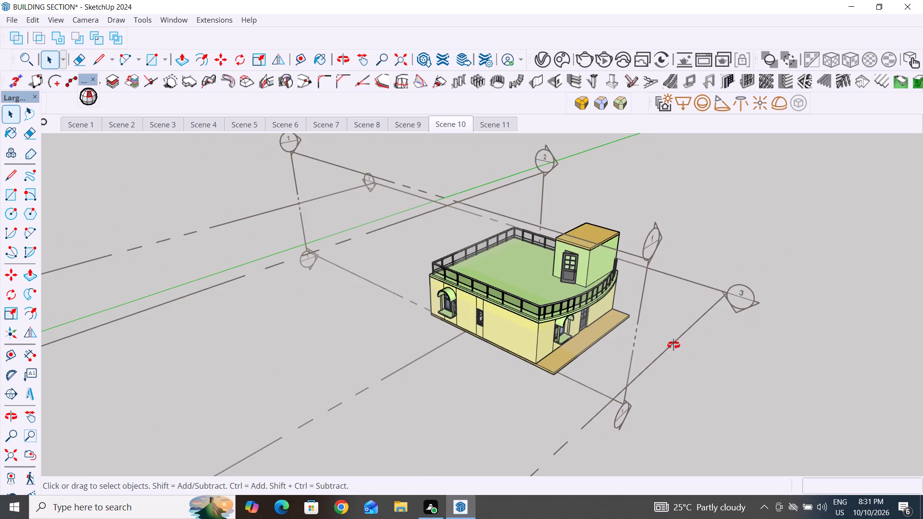
middle_click_drag(674, 345, 567, 328)
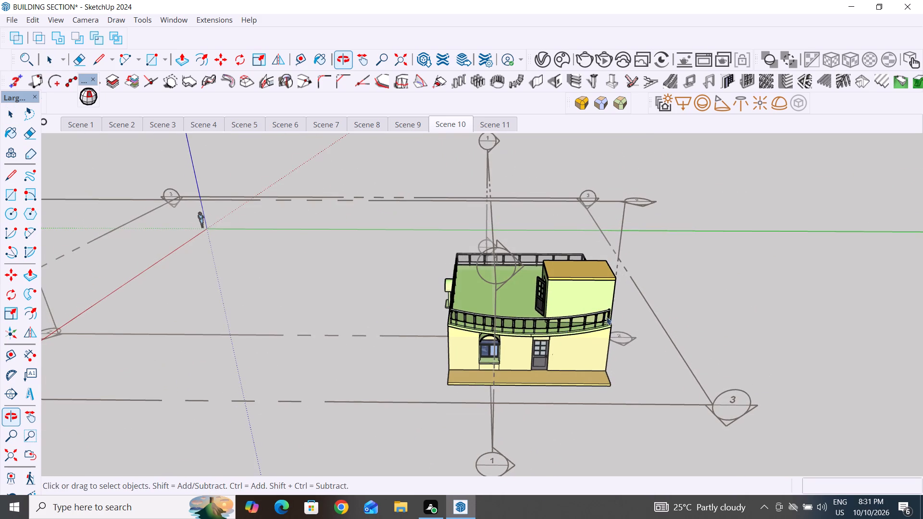
scroll(625, 312, "up", 2)
middle_click_drag(659, 312, 651, 319)
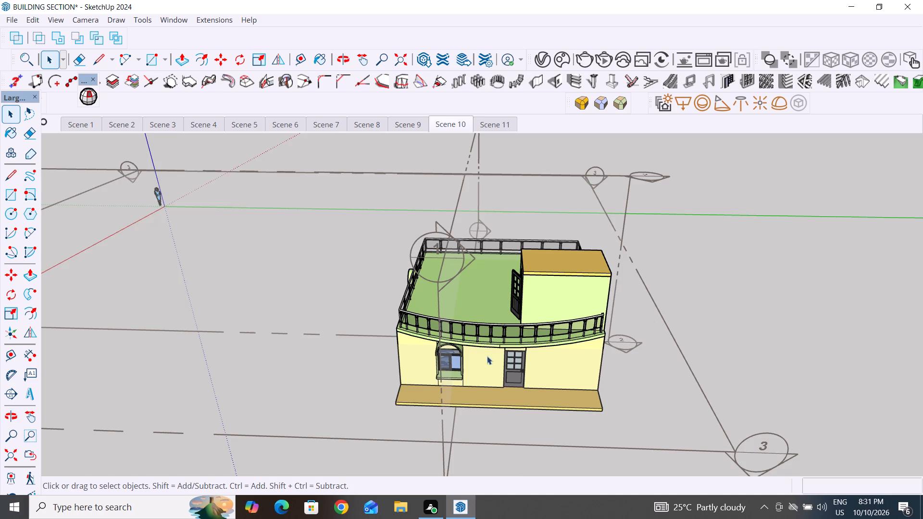
scroll(483, 345, "up", 4)
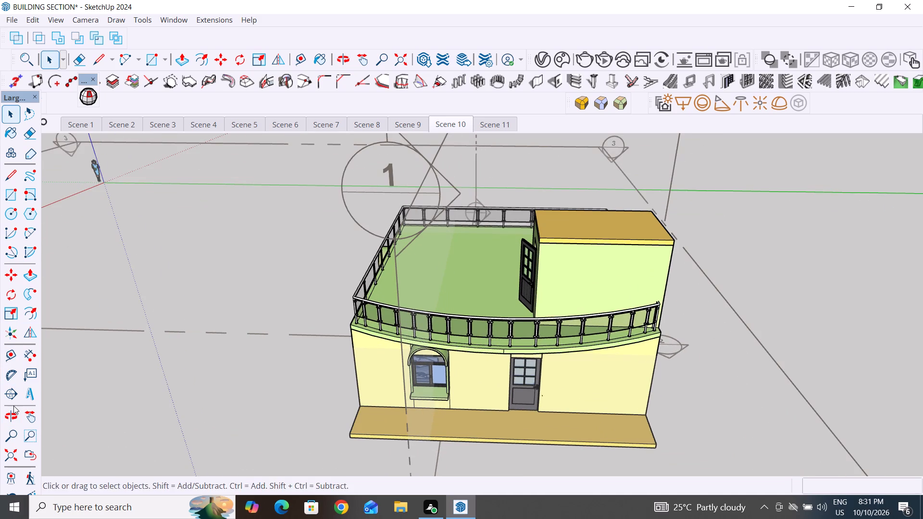
left_click(16, 393)
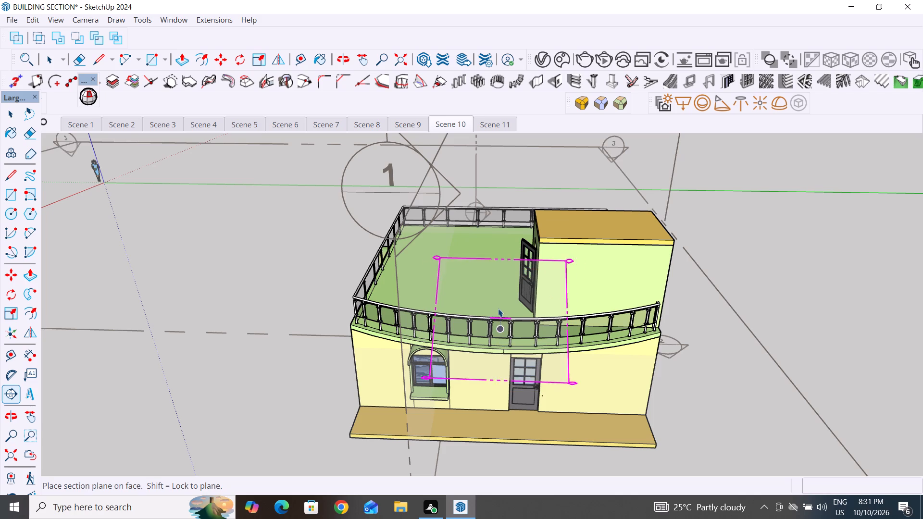
left_click(499, 321)
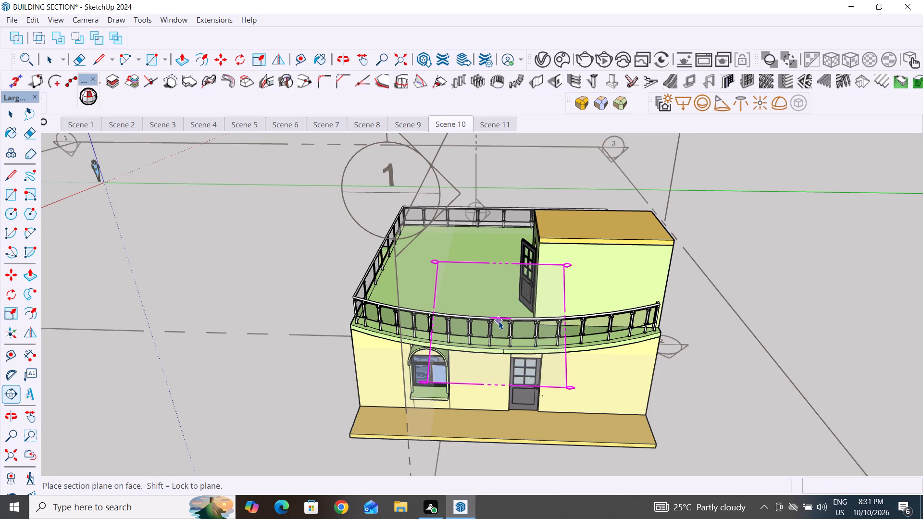
left_click(514, 281)
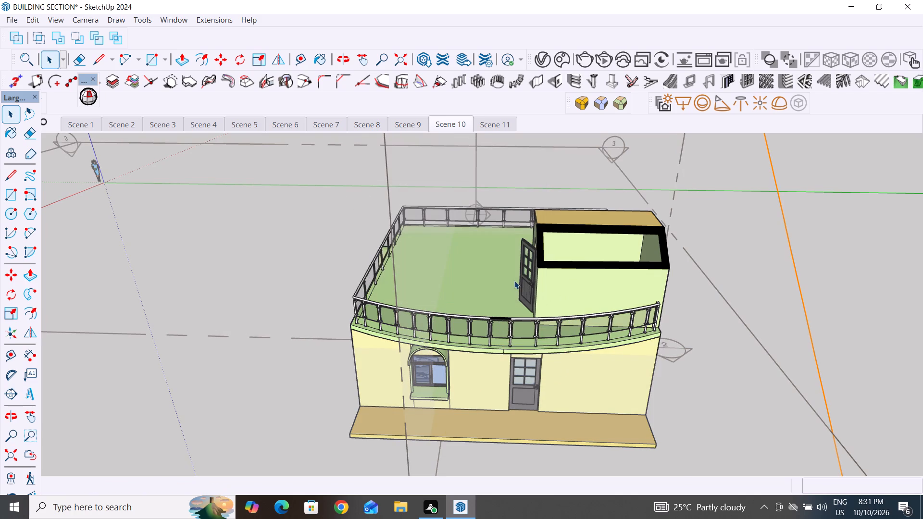
Move the sloping section plane about 14' 6 3/8" into the house so it cuts diagonally through the roof and furnished rooms.
left_click(240, 226)
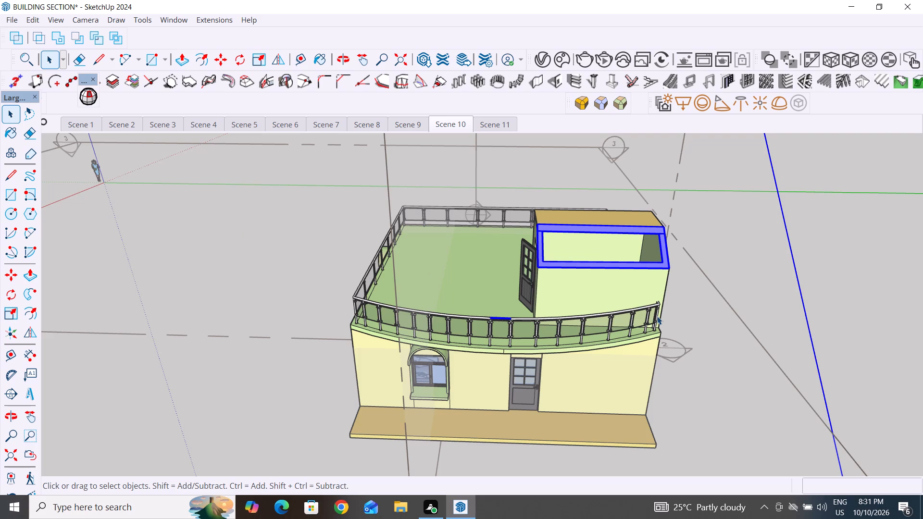
scroll(445, 315, "down", 3)
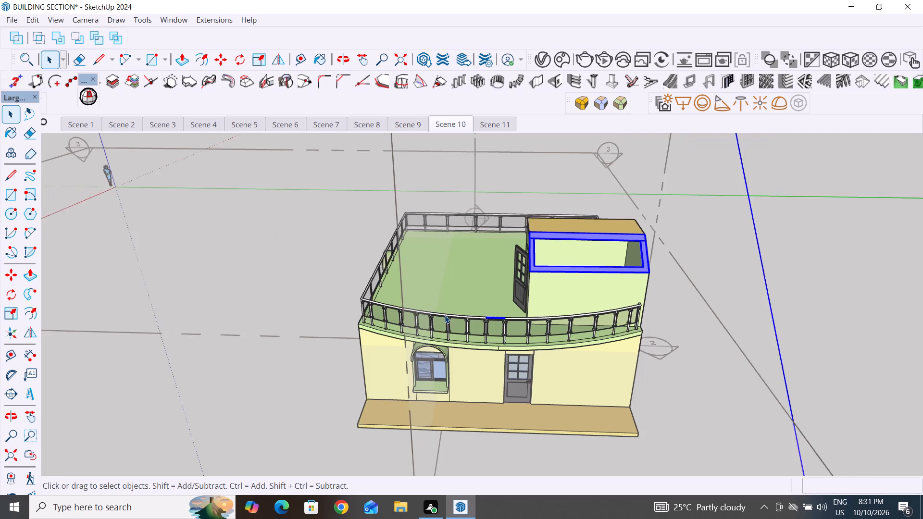
scroll(445, 315, "down", 10)
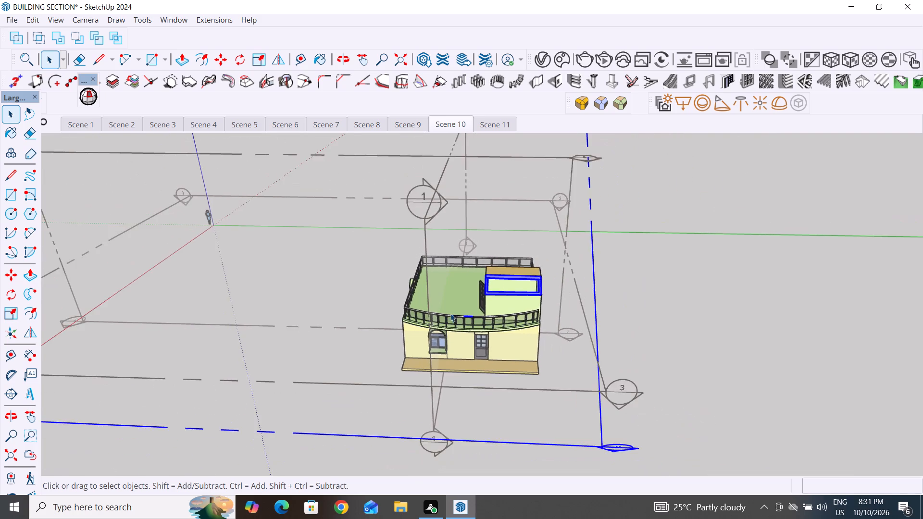
middle_click_drag(721, 303, 445, 336)
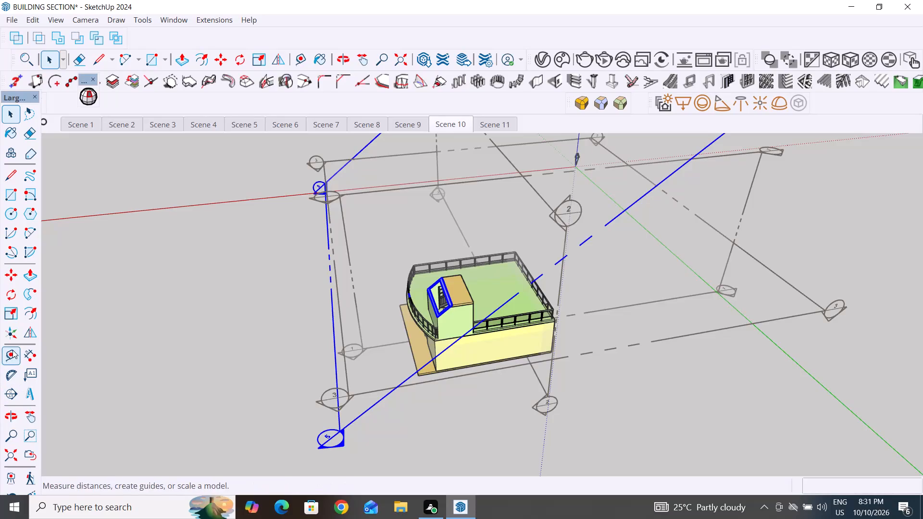
left_click(11, 279)
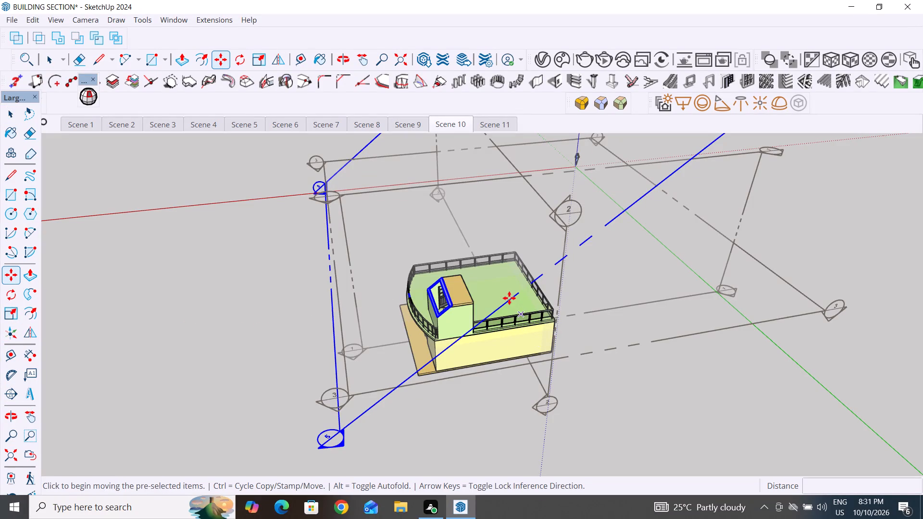
left_click(440, 356)
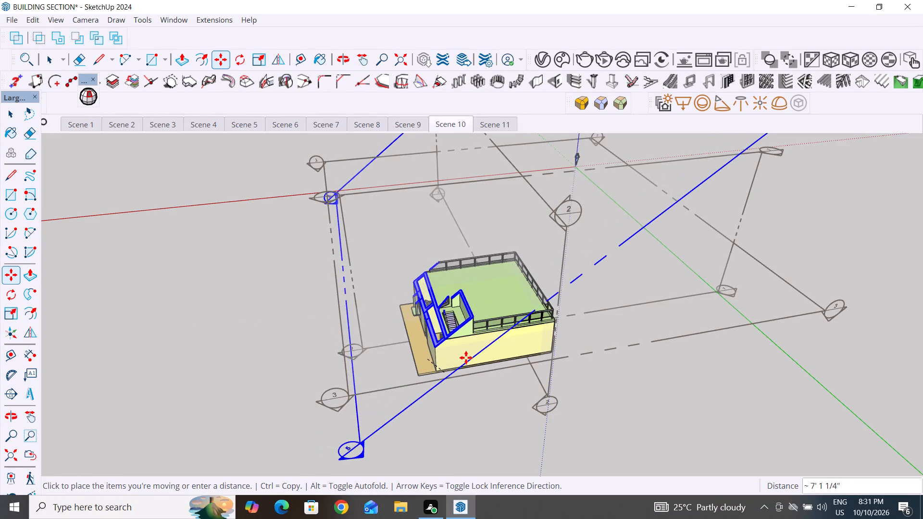
left_click(491, 360)
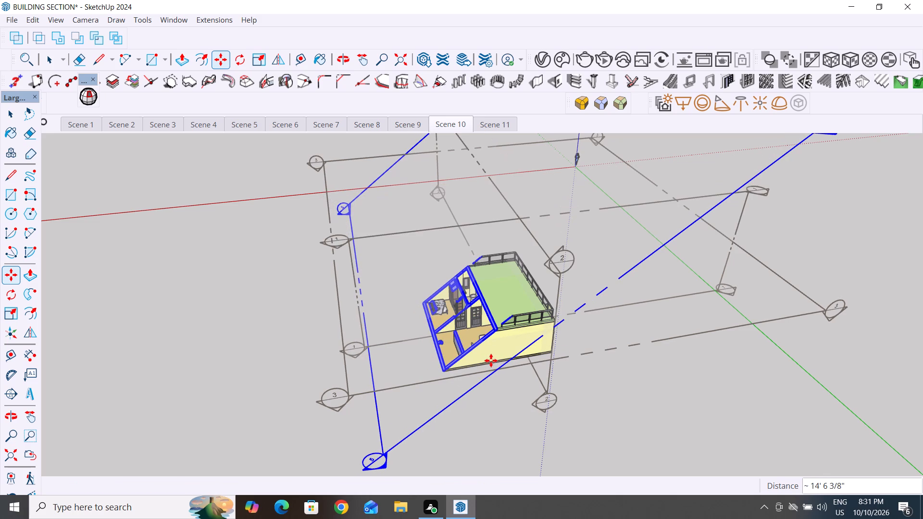
left_click(11, 111)
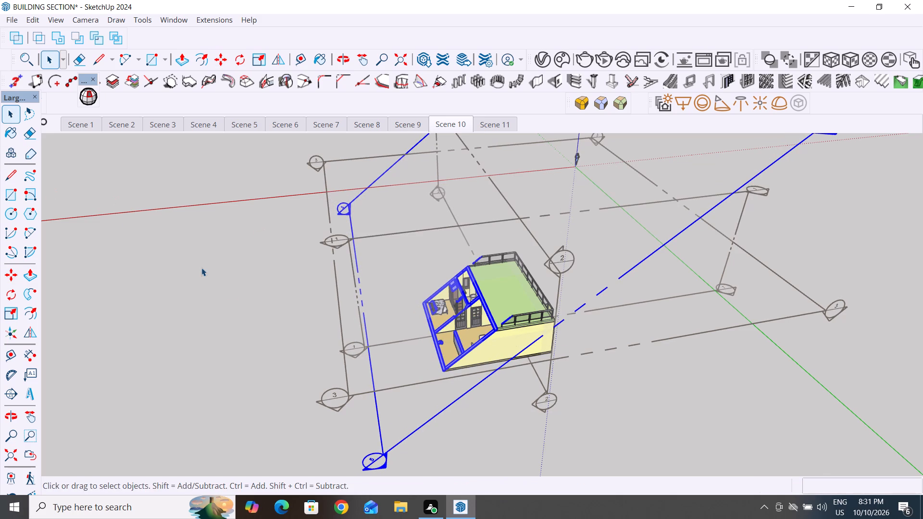
Examine the sloping section cut from the open side, looking over the furnished rooms and the remaining roof.
scroll(261, 366, "down", 2)
middle_click_drag(266, 371, 618, 341)
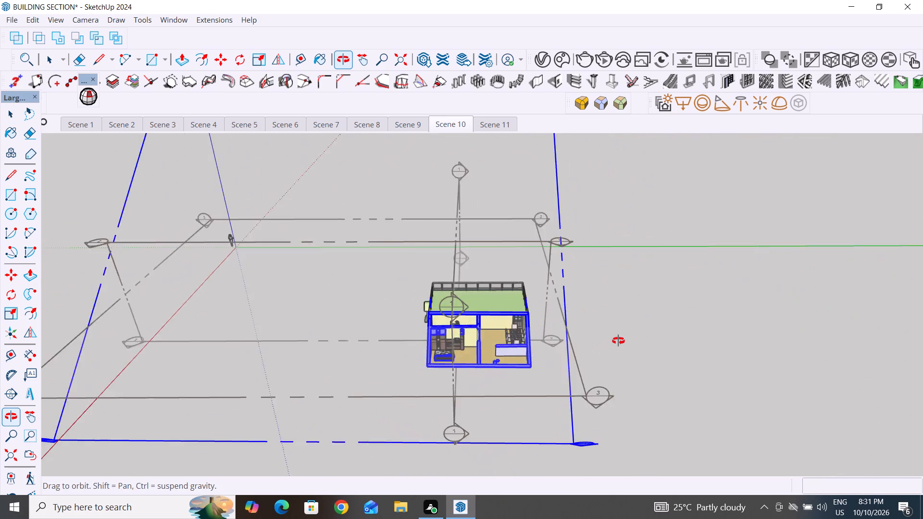
middle_click_drag(618, 341, 562, 351)
scroll(482, 329, "up", 8)
middle_click_drag(500, 339, 488, 338)
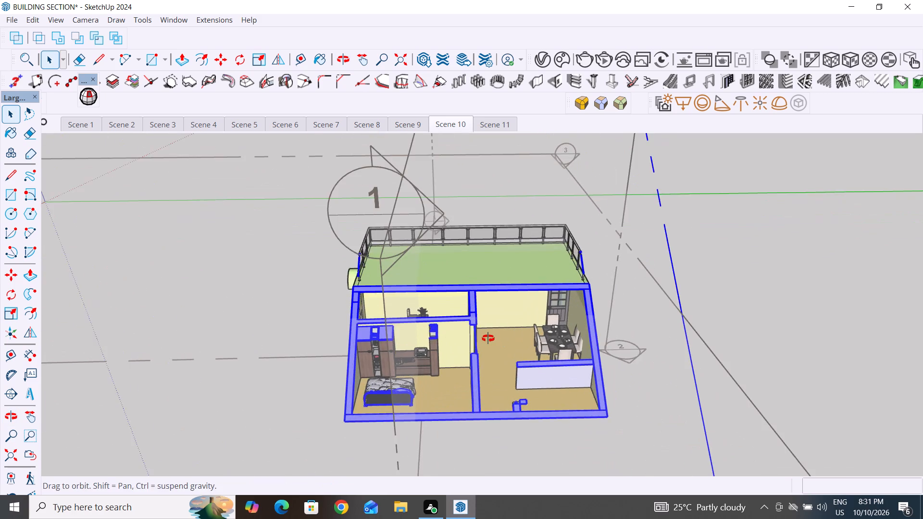
middle_click_drag(488, 338, 491, 377)
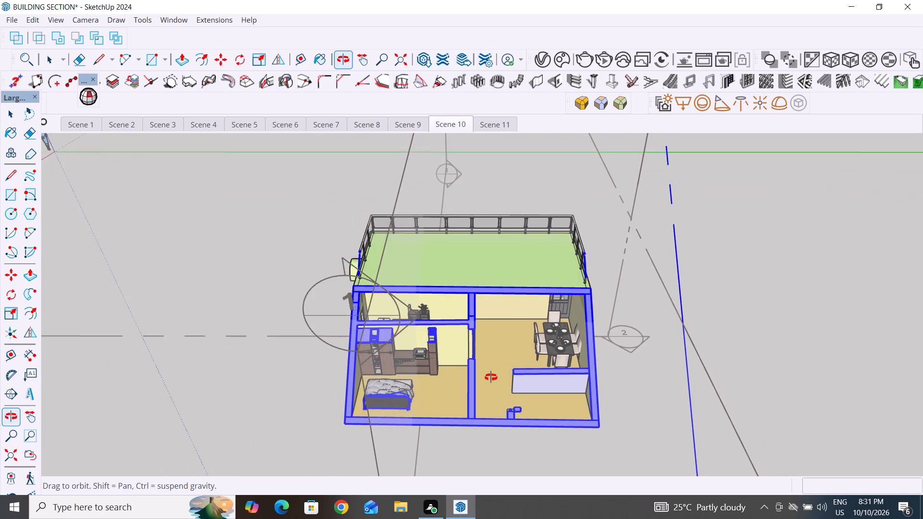
middle_click_drag(491, 377, 496, 376)
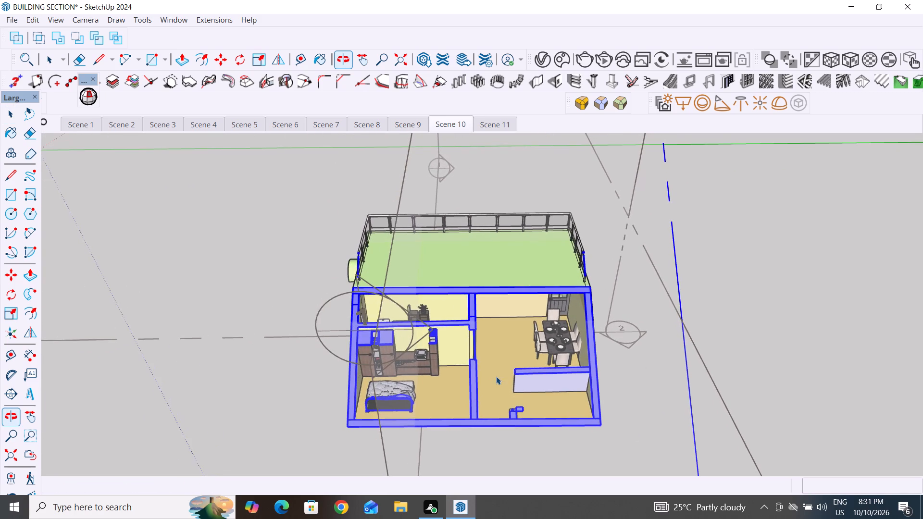
scroll(493, 349, "up", 3)
scroll(492, 349, "down", 1)
middle_click_drag(492, 349, 497, 353)
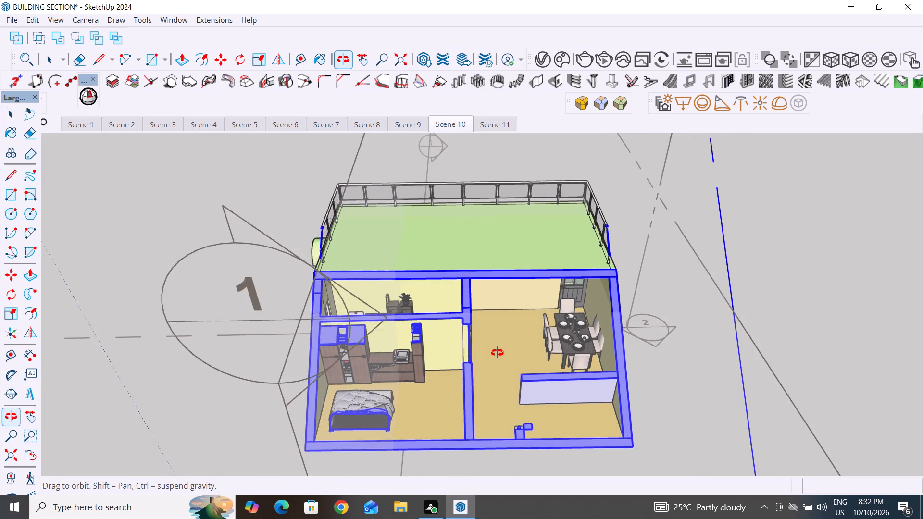
middle_click_drag(497, 353, 498, 353)
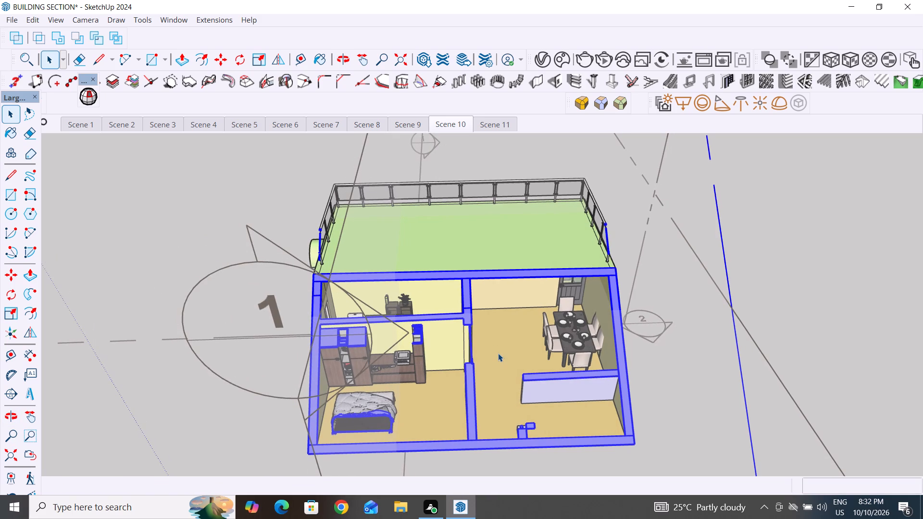
scroll(498, 353, "down", 9)
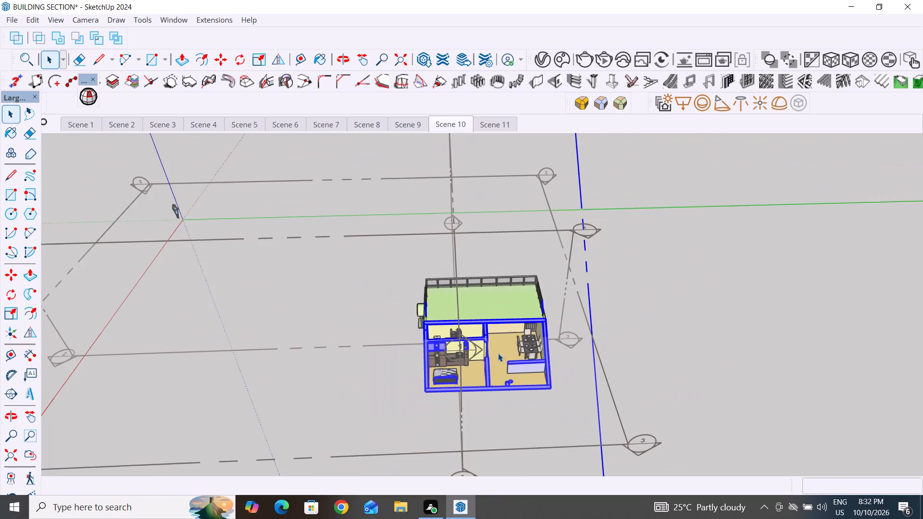
Move the sloping section plane about 1' 7/8" further into the house and deselect it.
middle_click_drag(722, 336, 485, 342)
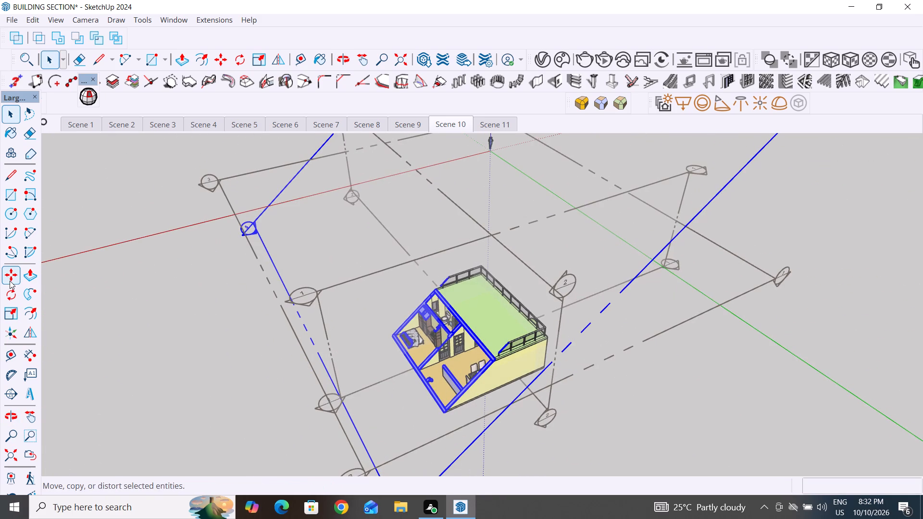
left_click(10, 281)
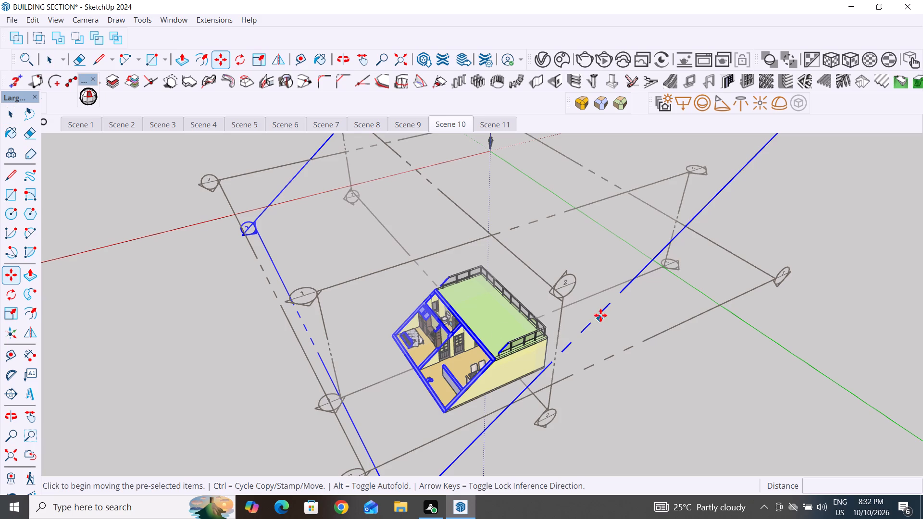
left_click(600, 311)
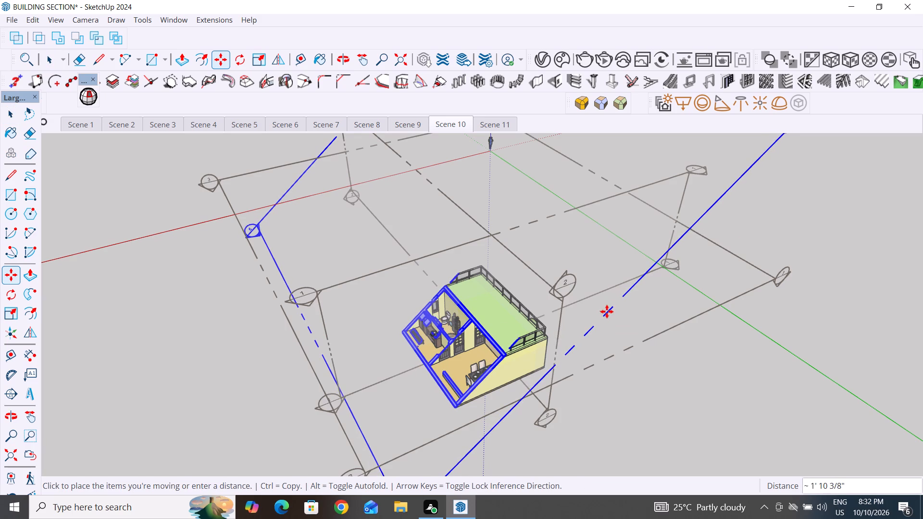
left_click(586, 328)
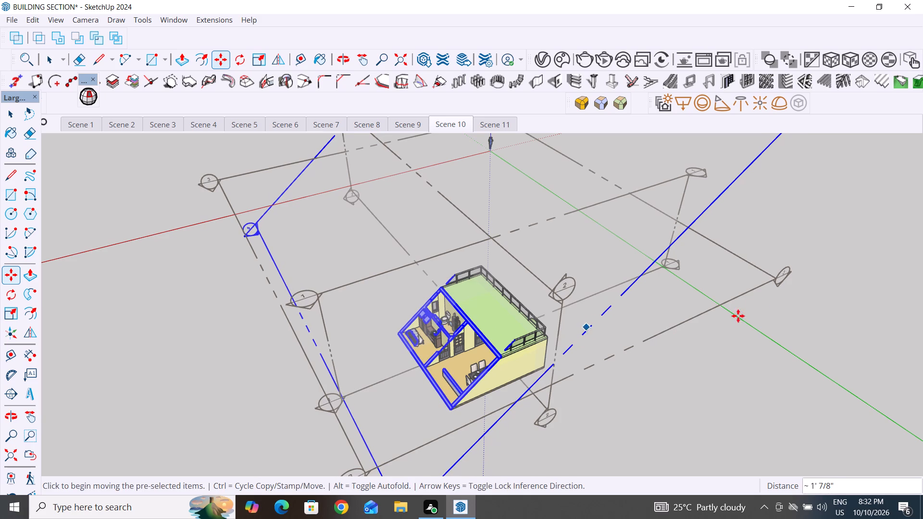
left_click(12, 118)
left_click(147, 278)
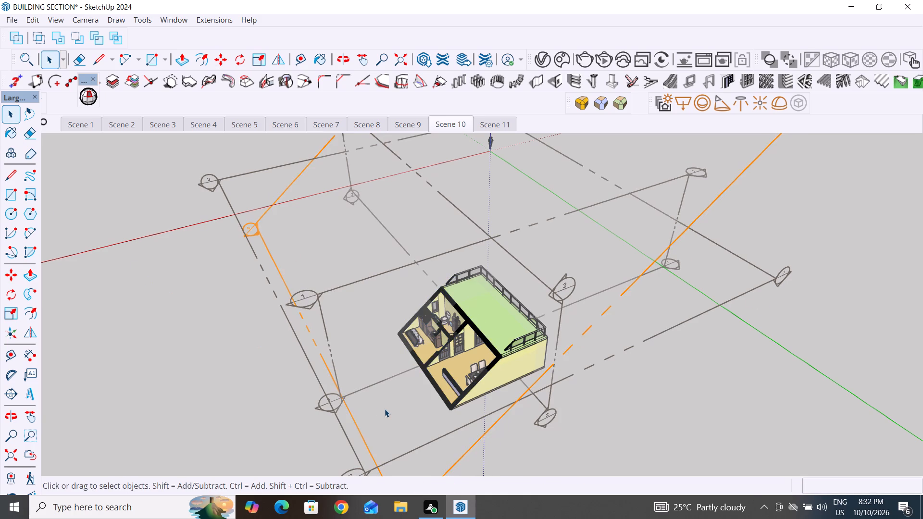
Update Scene 10 with a close view facing the sloping cut, framing the furnished rooms and the railed roof.
scroll(385, 409, "down", 2)
middle_click_drag(385, 409, 614, 371)
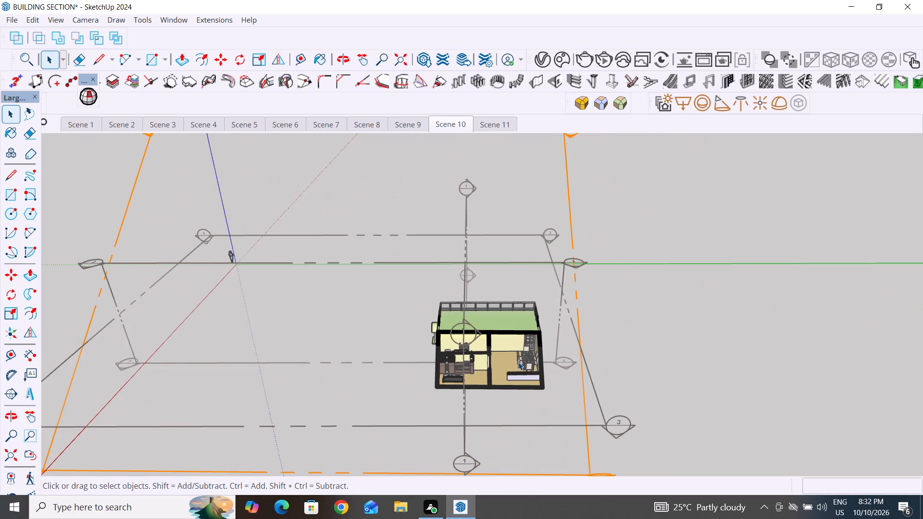
scroll(515, 354, "up", 9)
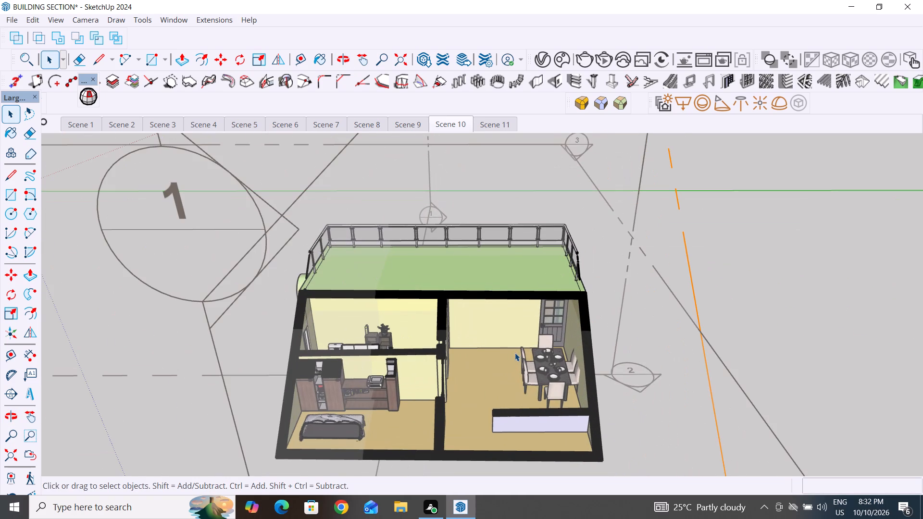
middle_click_drag(513, 362, 515, 359)
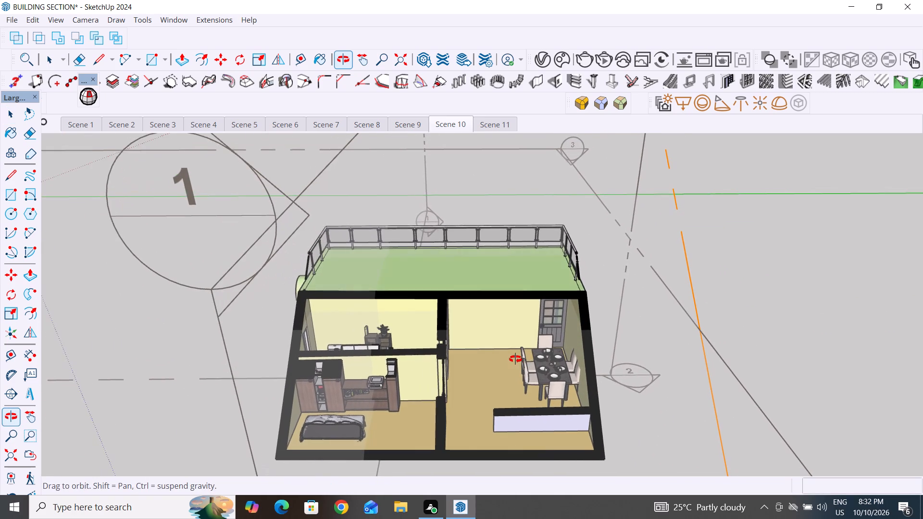
middle_click_drag(515, 359, 511, 376)
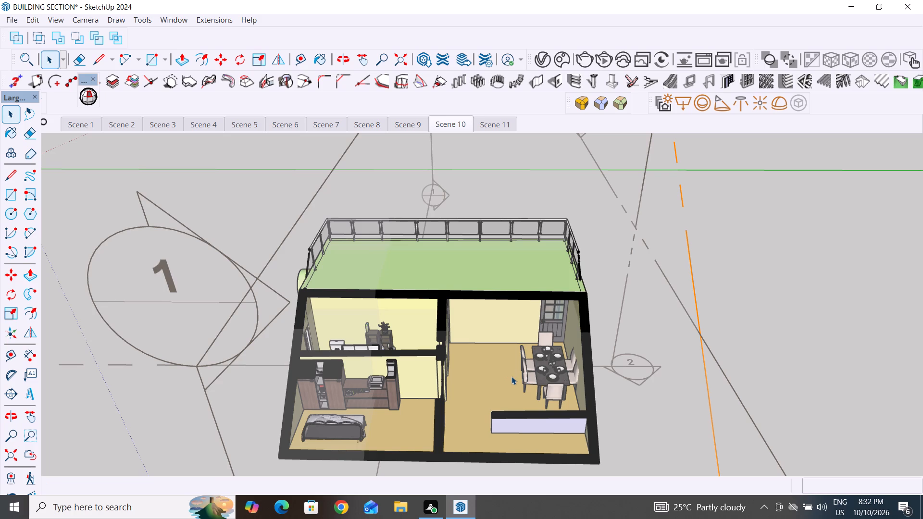
middle_click_drag(511, 376, 519, 377)
scroll(516, 375, "up", 3)
scroll(516, 375, "down", 1)
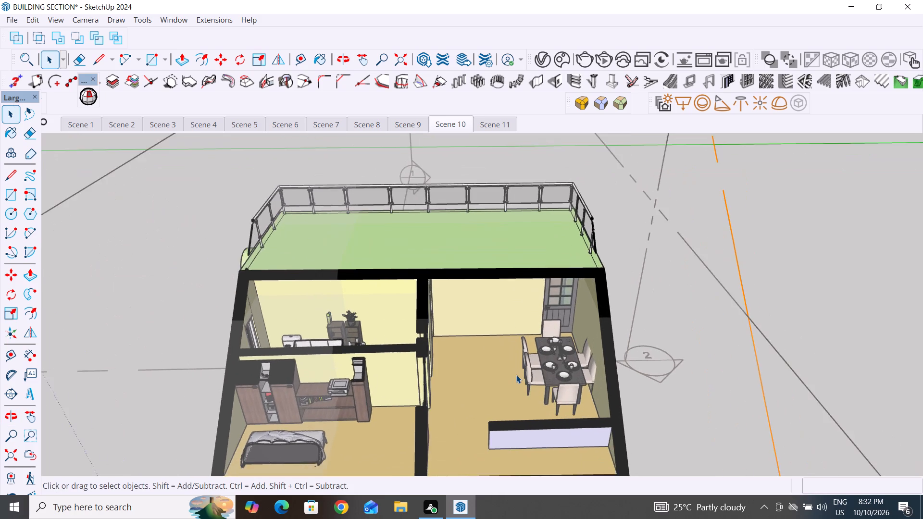
scroll(516, 375, "down", 3)
middle_click_drag(516, 375, 511, 372)
right_click(458, 122)
left_click(493, 179)
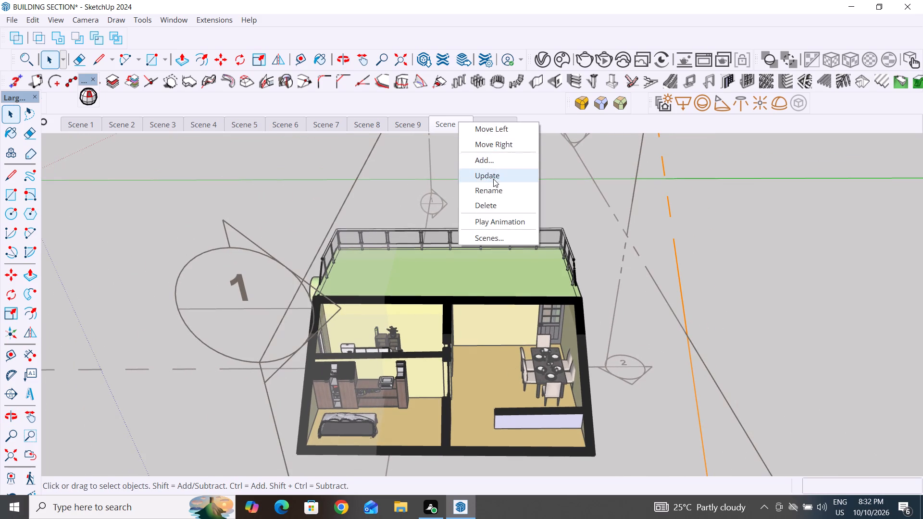
Compare the sloping cut in Scene 10 with the horizontal plan cut in Scene 11.
left_click(498, 117)
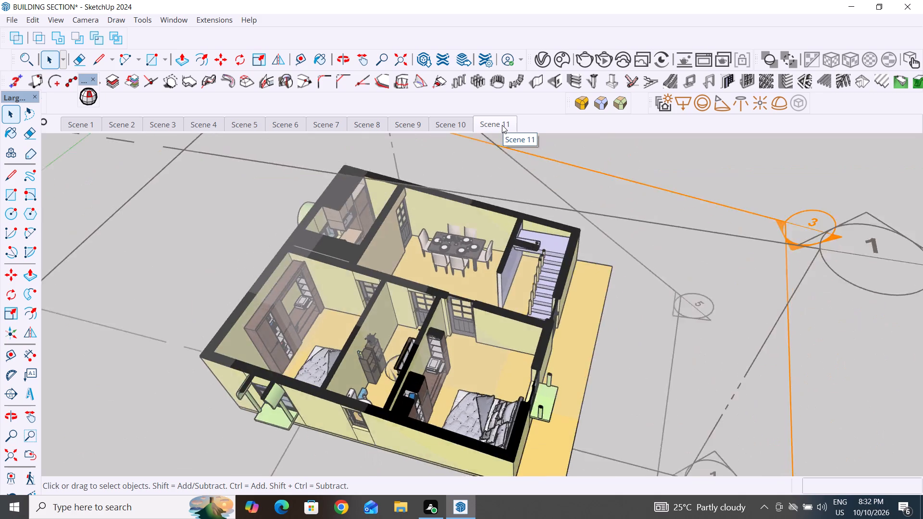
left_click(453, 125)
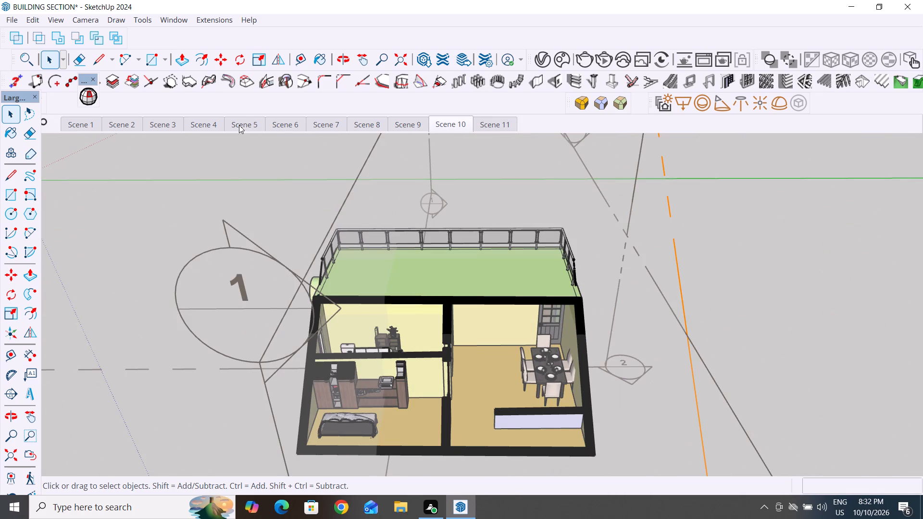
left_click(496, 123)
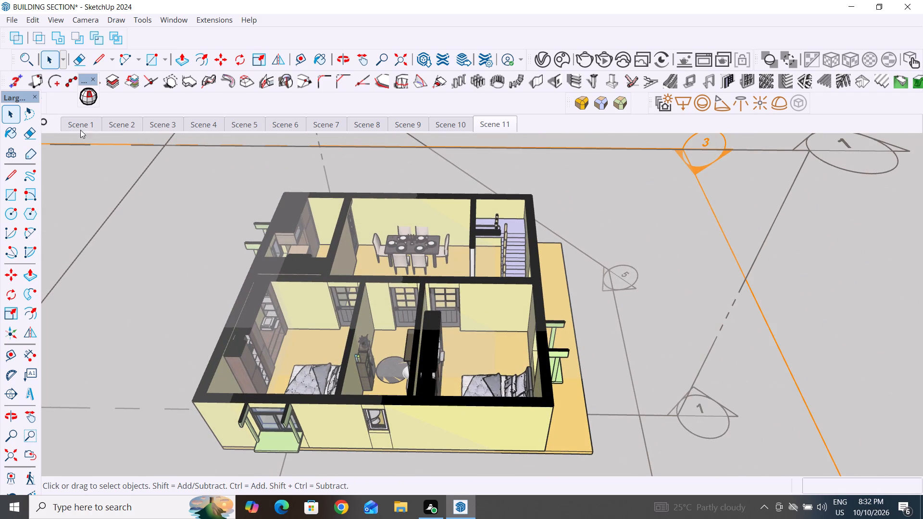
Review the exterior views from Scene 1 to Scene 7 in order, rechecking Scenes 1, 2 and 6.
left_click(78, 124)
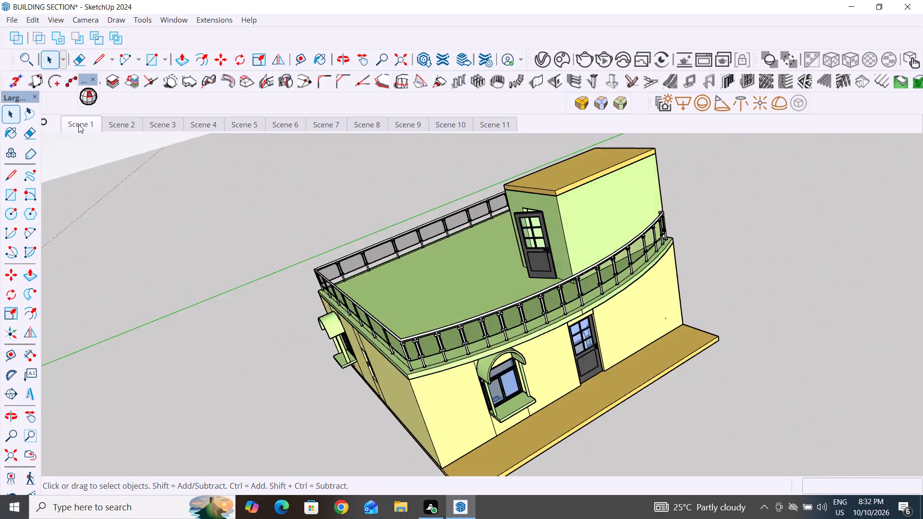
left_click(119, 125)
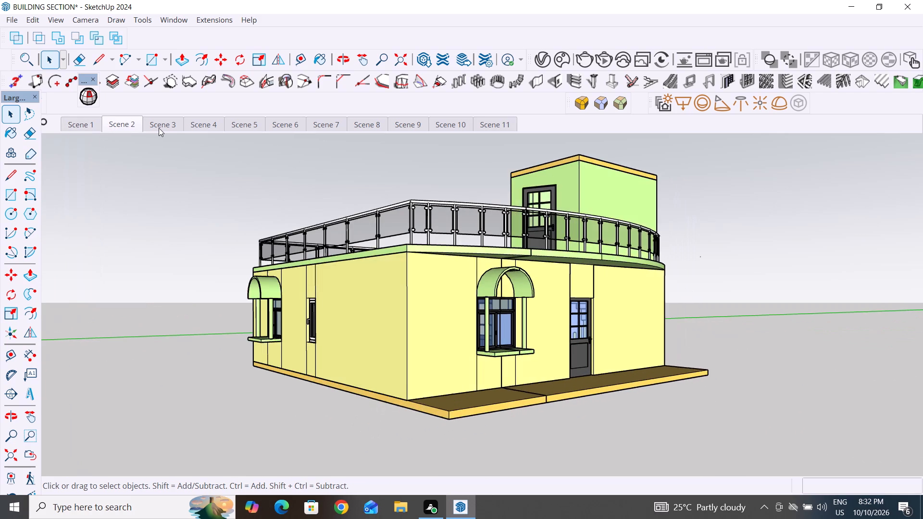
left_click(80, 122)
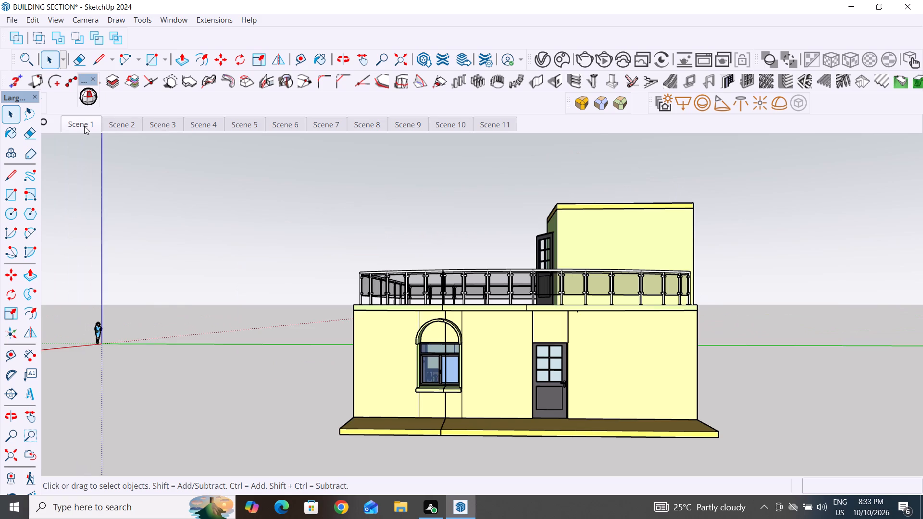
left_click(121, 127)
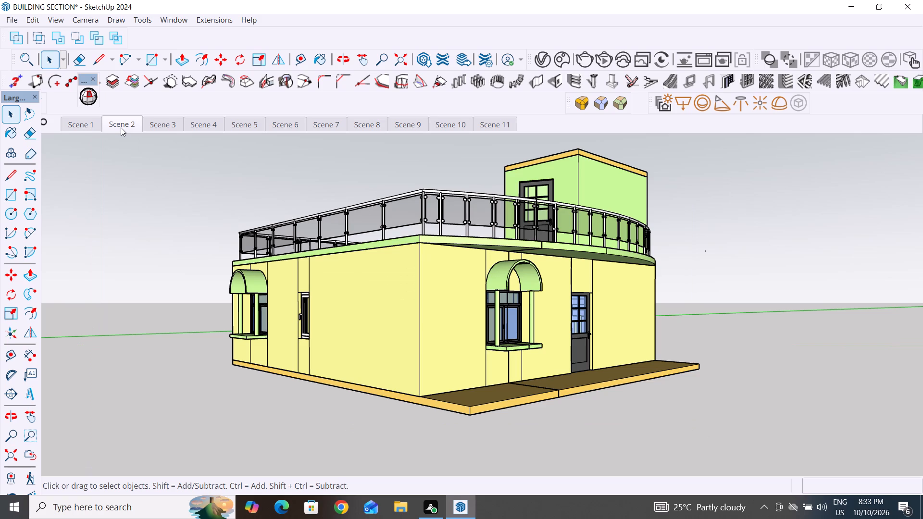
left_click(74, 127)
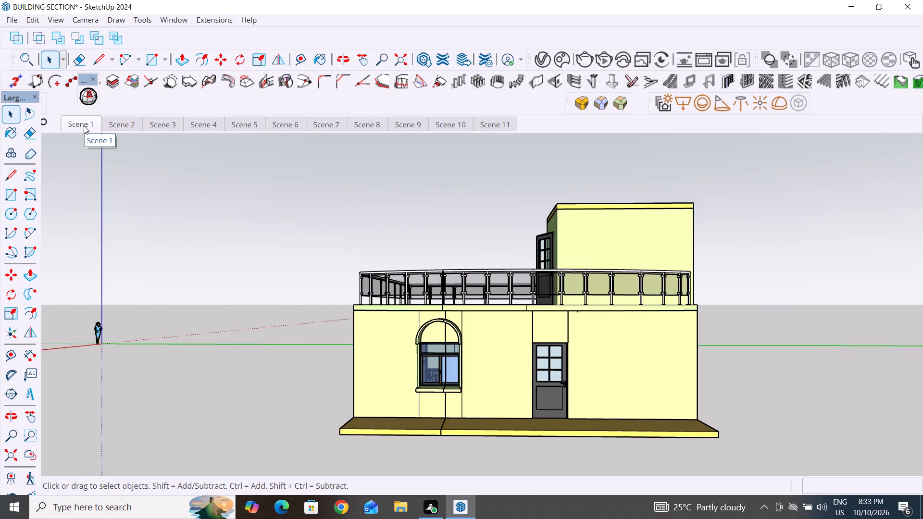
left_click(128, 123)
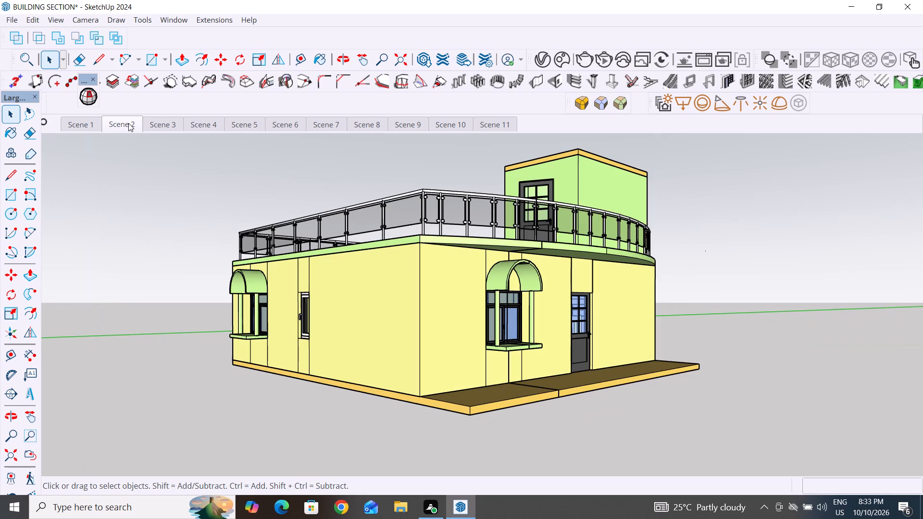
left_click(149, 126)
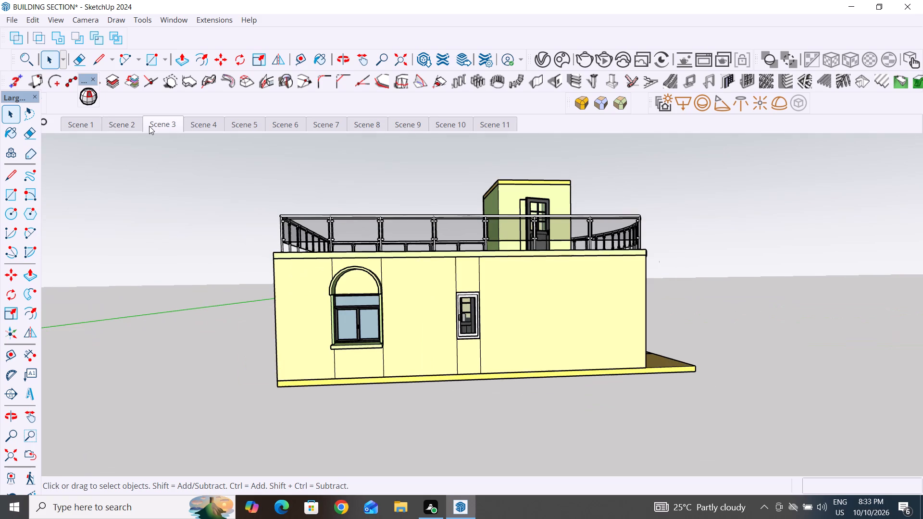
left_click(198, 124)
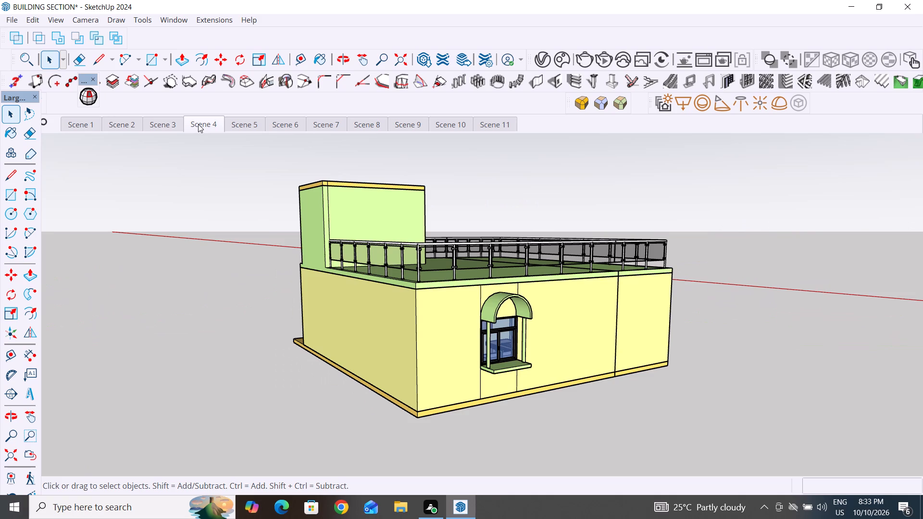
left_click(244, 128)
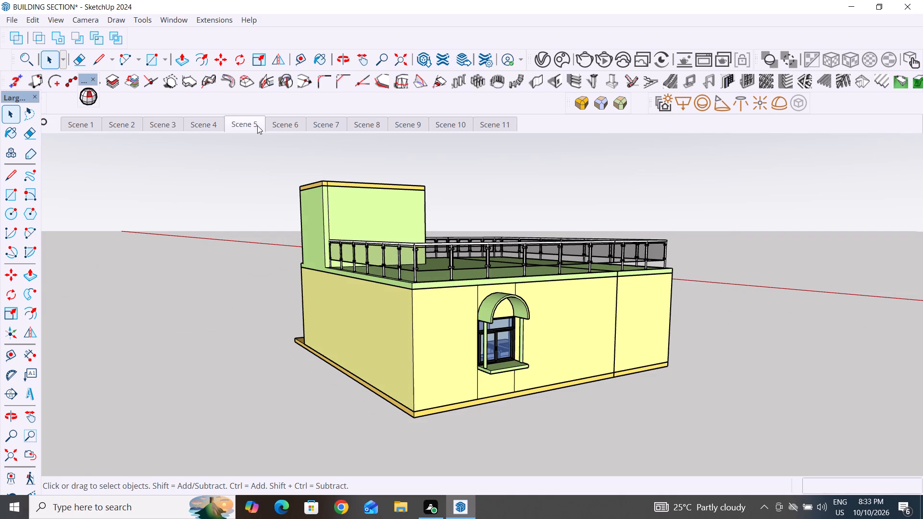
left_click(287, 126)
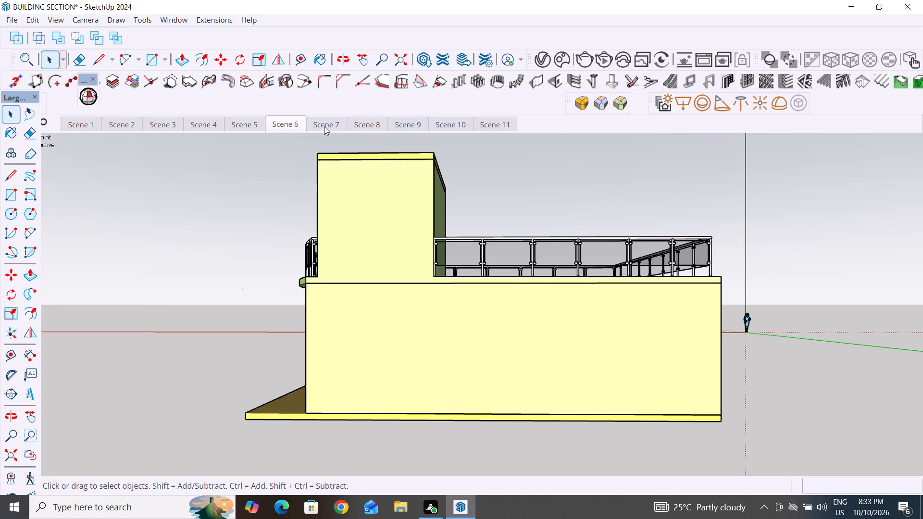
left_click(330, 126)
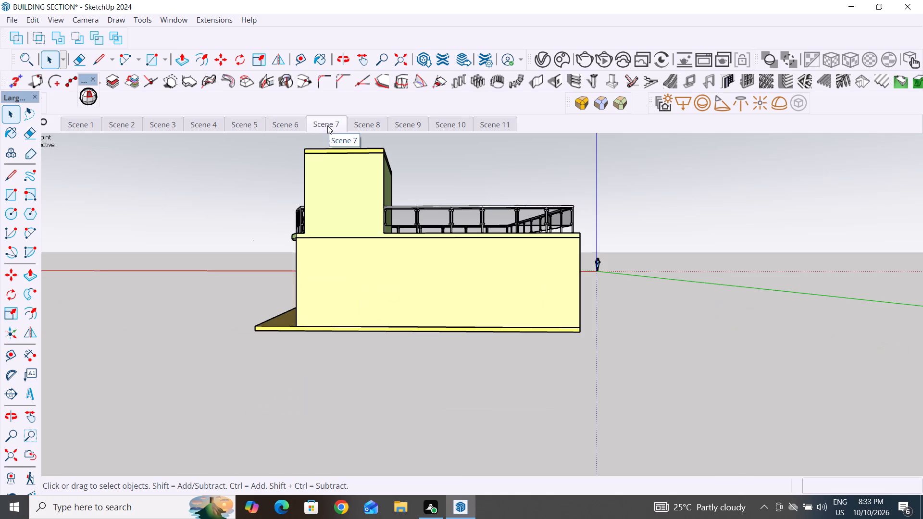
left_click(286, 124)
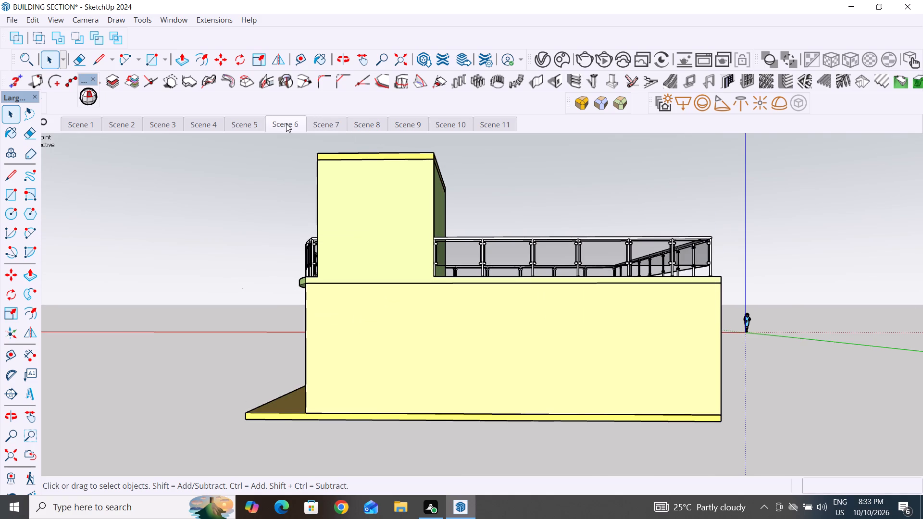
Replay the exterior sequence from Scene 1 through Scene 7 to check how the views follow one another.
left_click(78, 124)
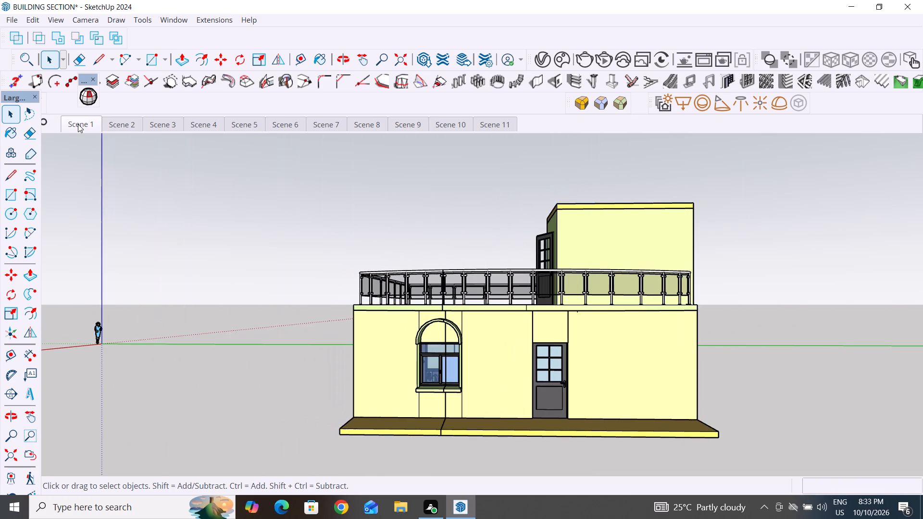
left_click(122, 126)
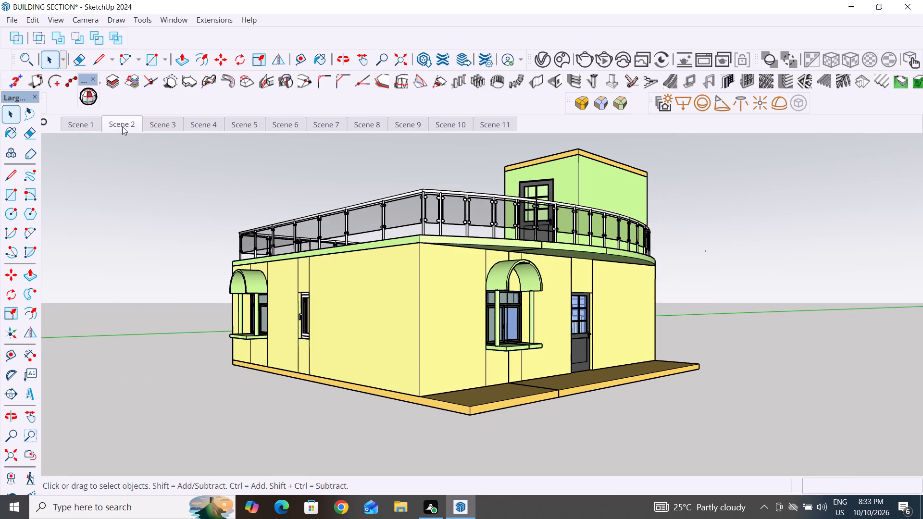
left_click(165, 125)
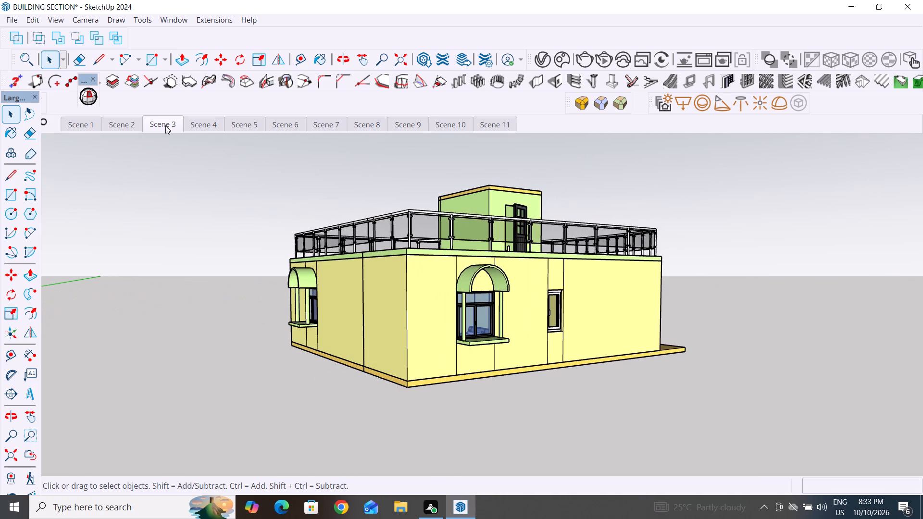
left_click(205, 127)
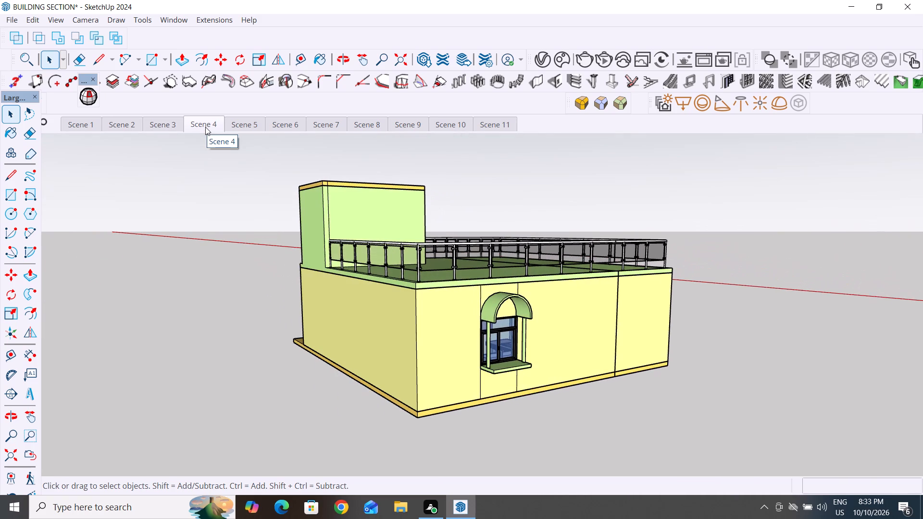
left_click(250, 124)
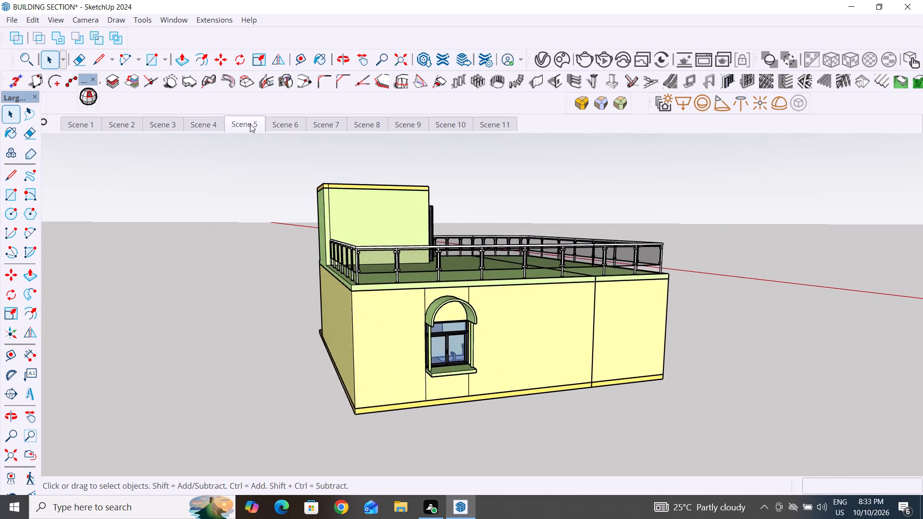
left_click(282, 124)
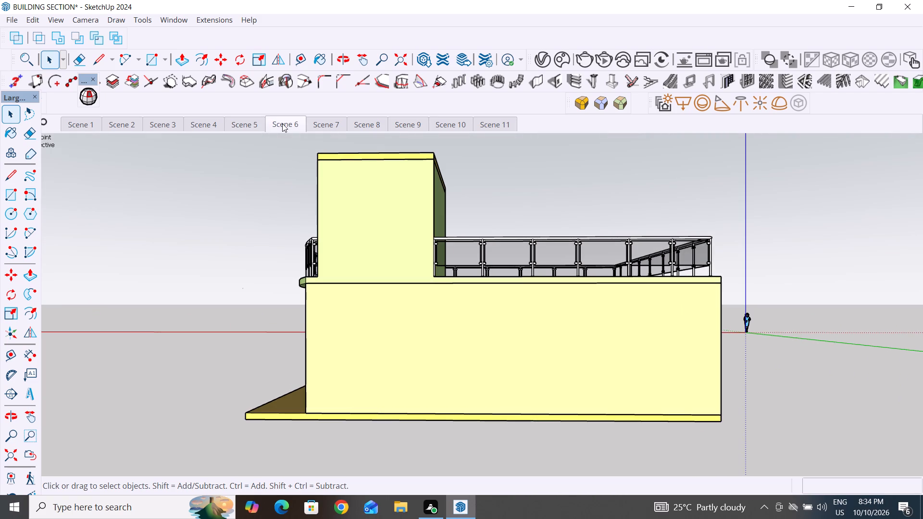
left_click(322, 125)
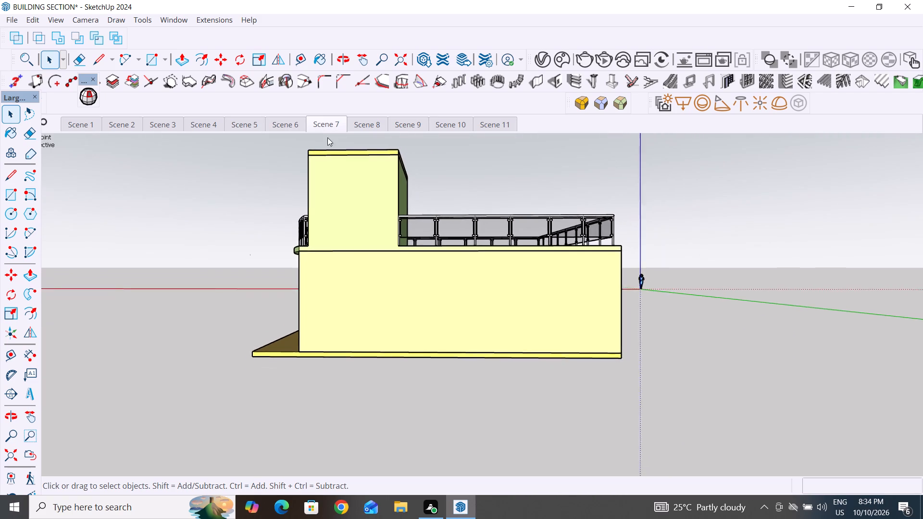
Update Scene 7 with a raised view looking down on the railed roof and stair block, and clear the railing selection.
middle_click_drag(456, 198, 457, 278)
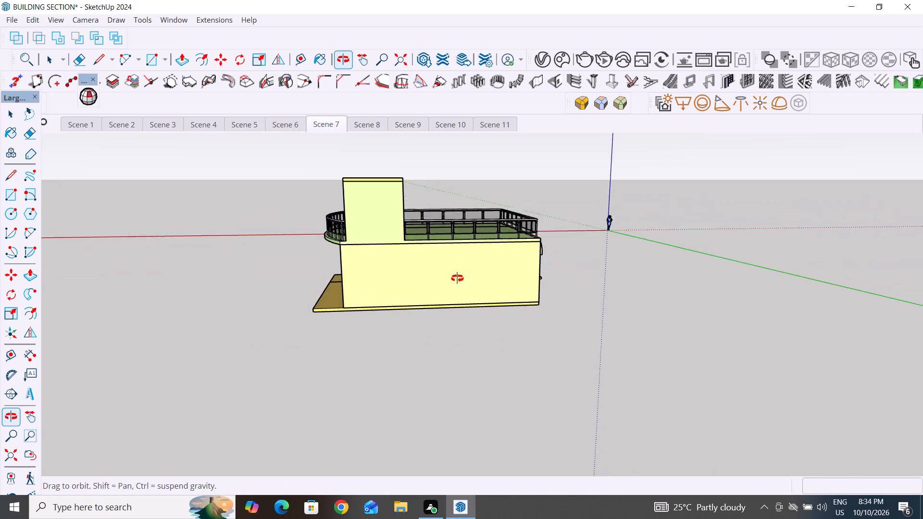
middle_click_drag(457, 278, 418, 382)
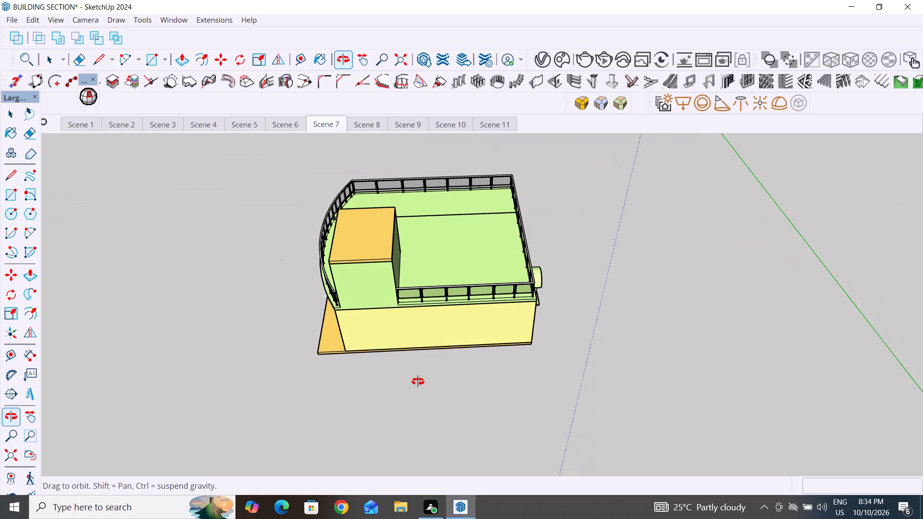
middle_click_drag(418, 382, 421, 387)
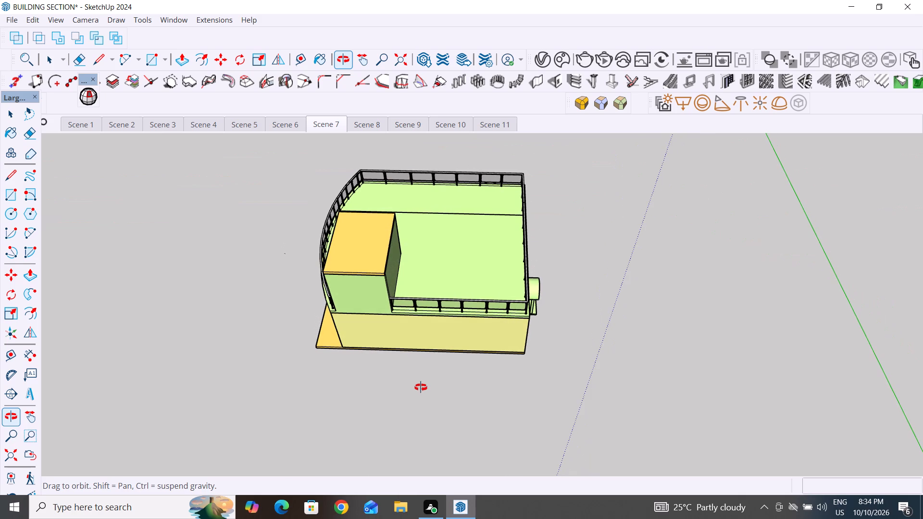
right_click(457, 305)
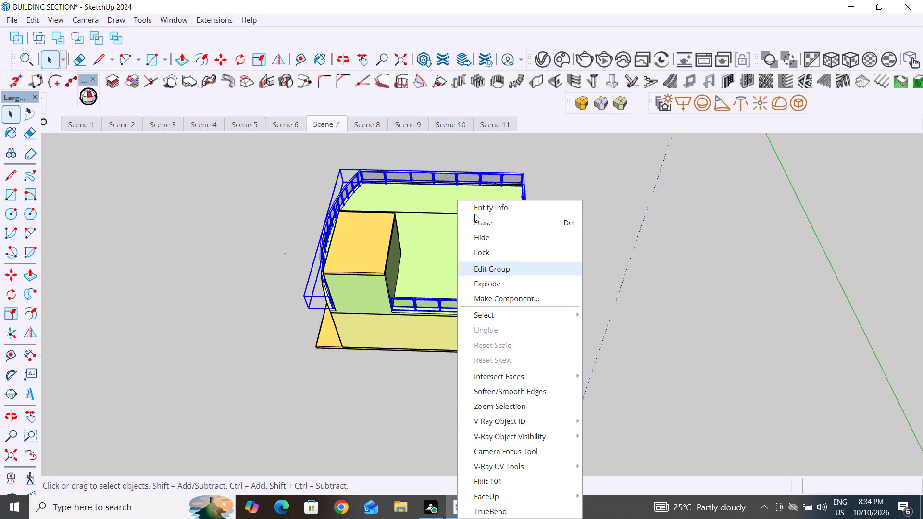
right_click(336, 123)
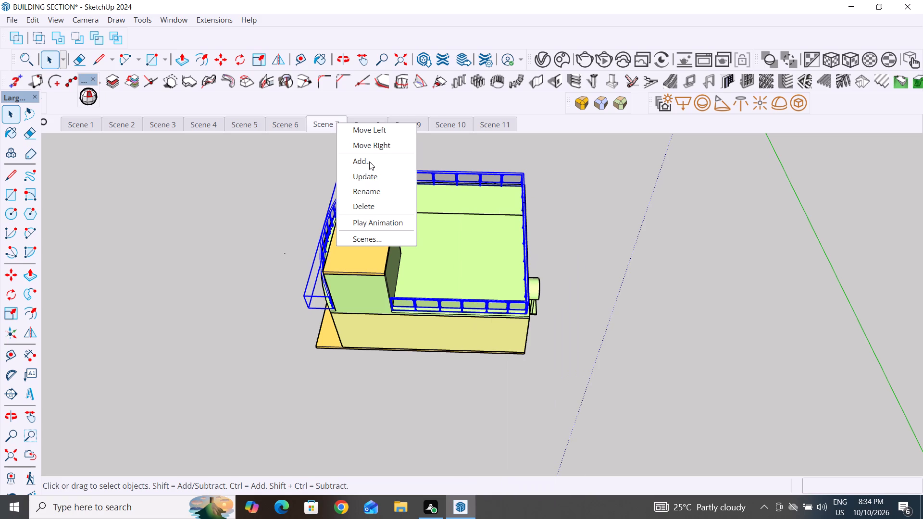
left_click(380, 180)
left_click(434, 414)
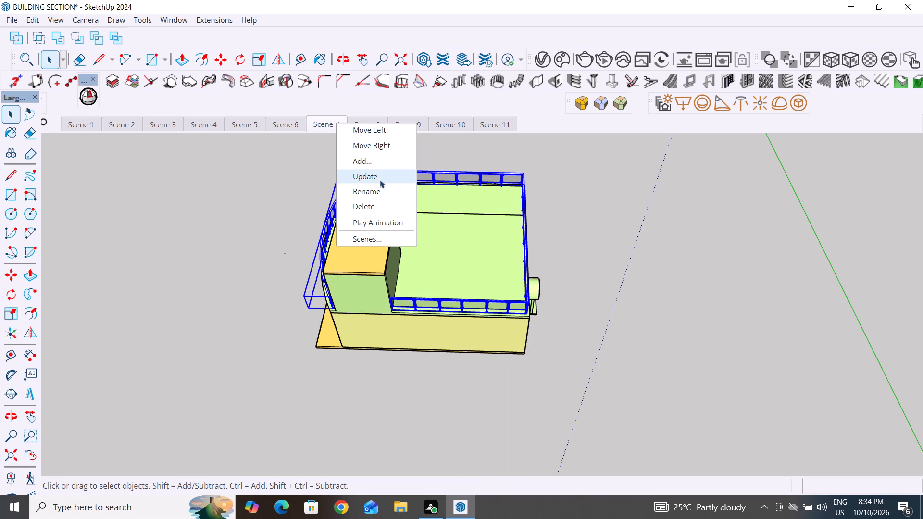
Check the transitions between Scenes 6, 7 and 8, from the exterior side view through the roof view to the section cut.
left_click(374, 127)
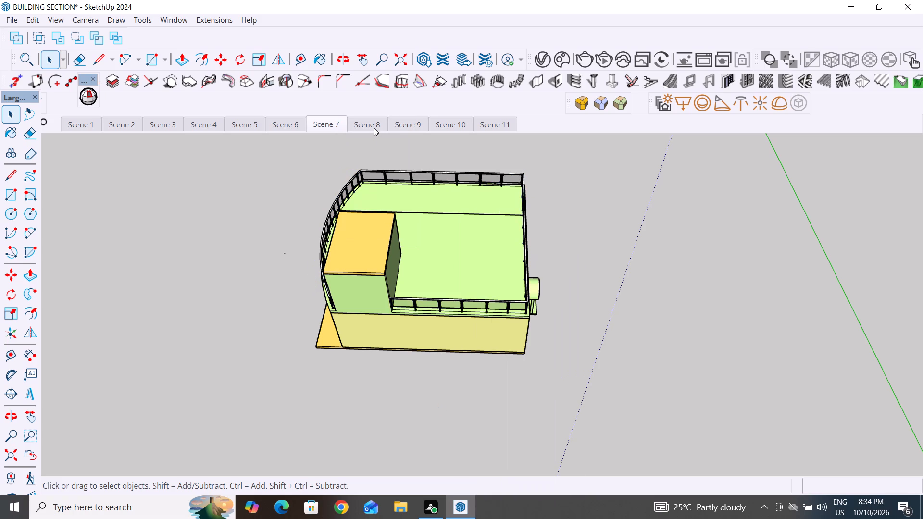
left_click(371, 124)
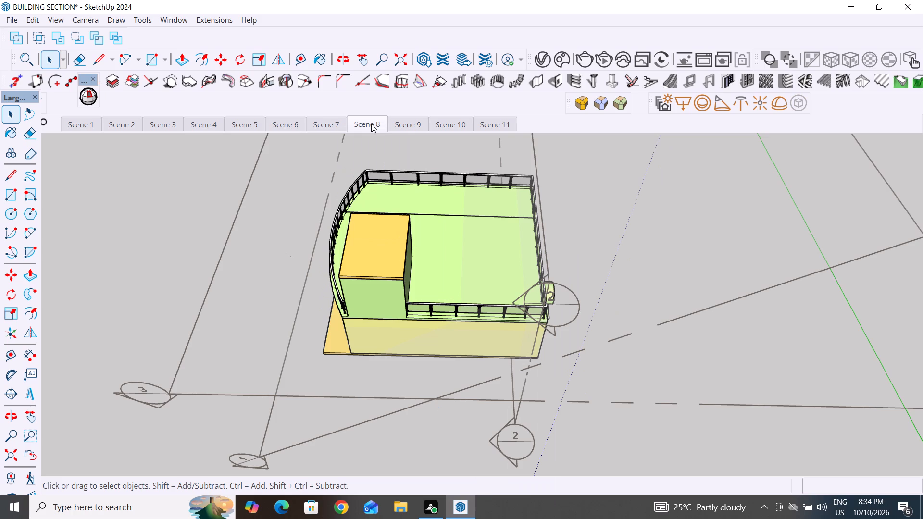
left_click(337, 126)
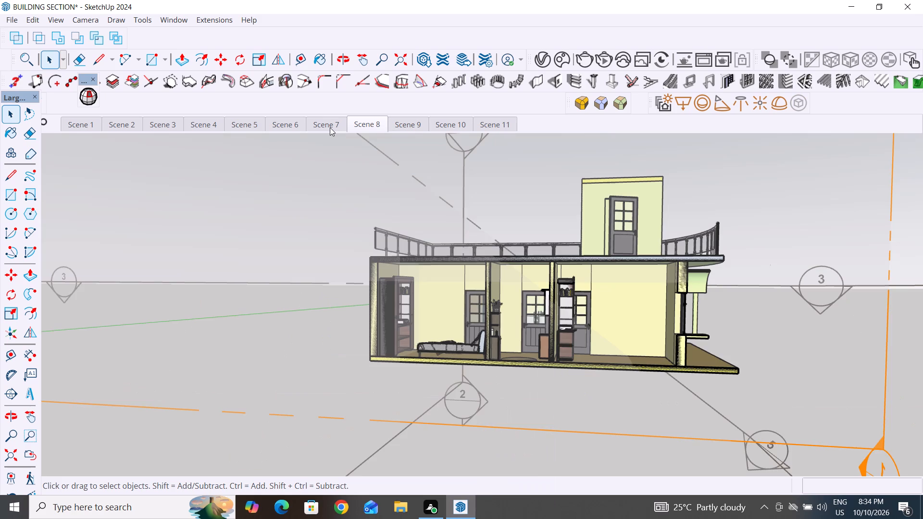
left_click(330, 125)
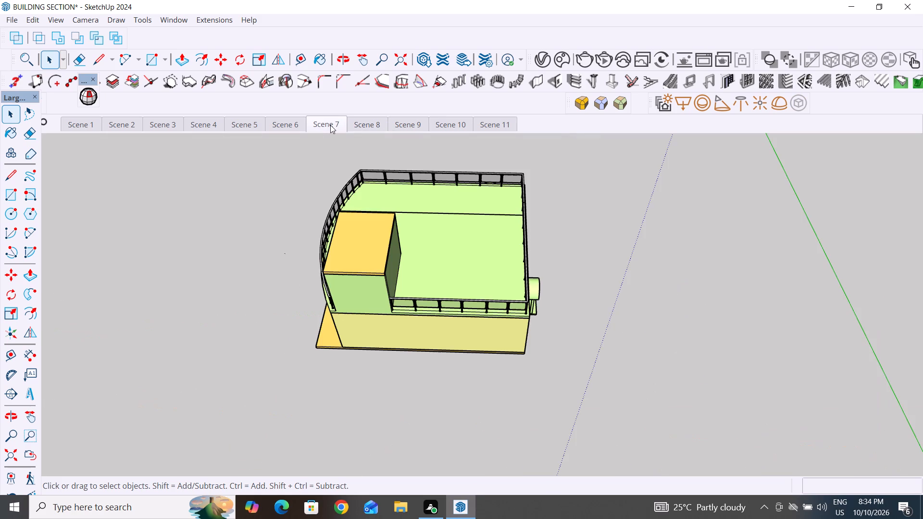
left_click(289, 128)
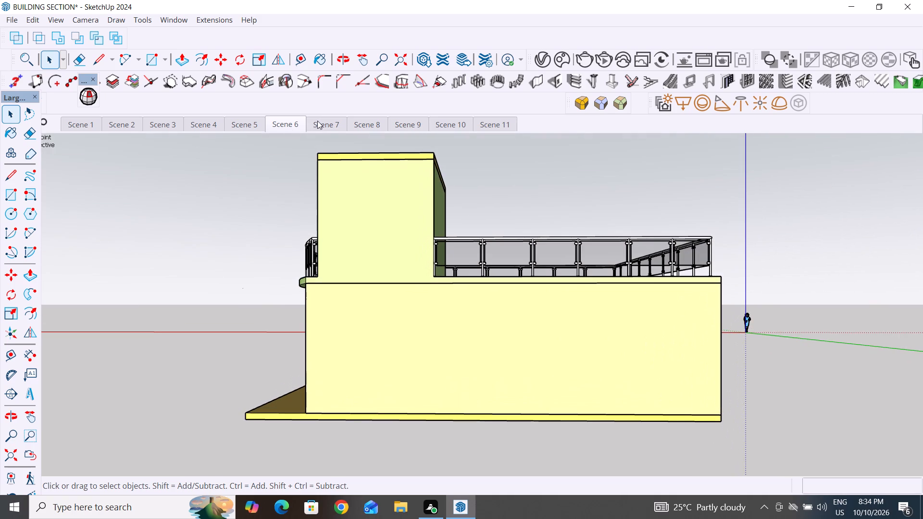
left_click(328, 124)
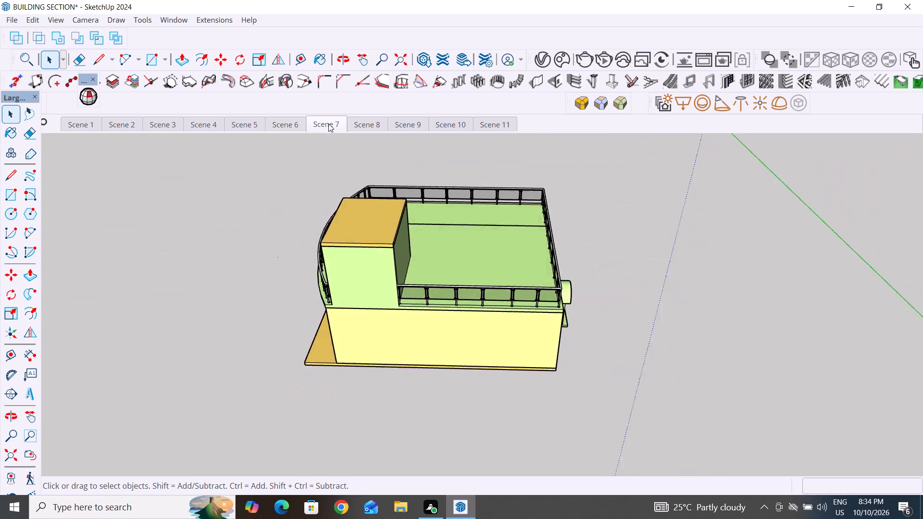
left_click(362, 125)
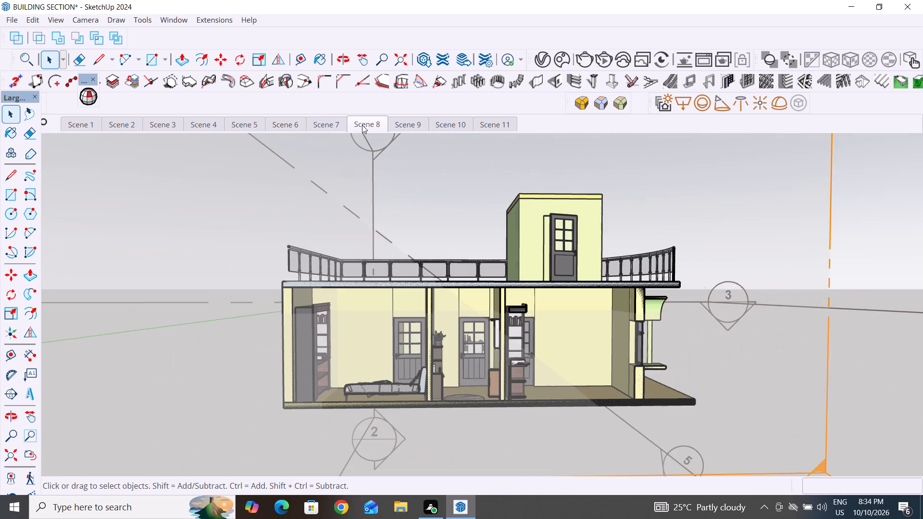
Review the remaining section-cut views in order, from Scene 9 through Scene 10 to Scene 11.
left_click(406, 125)
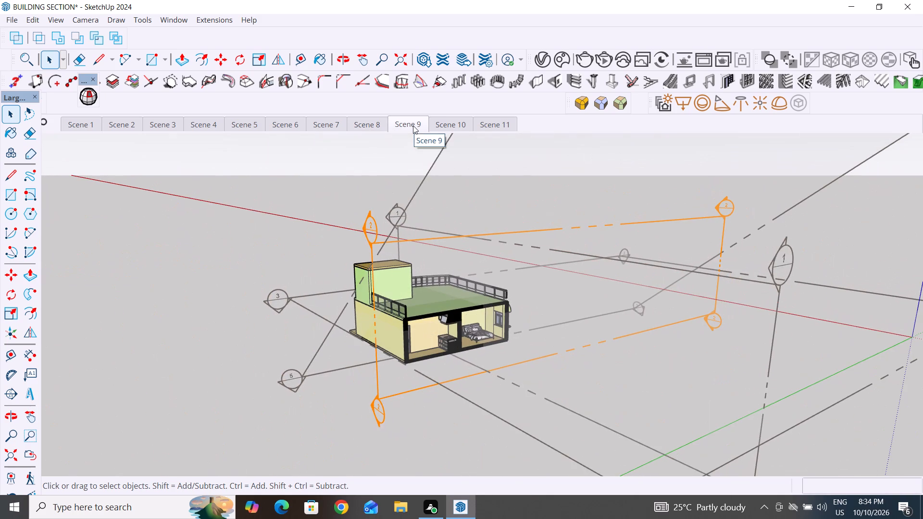
left_click(456, 123)
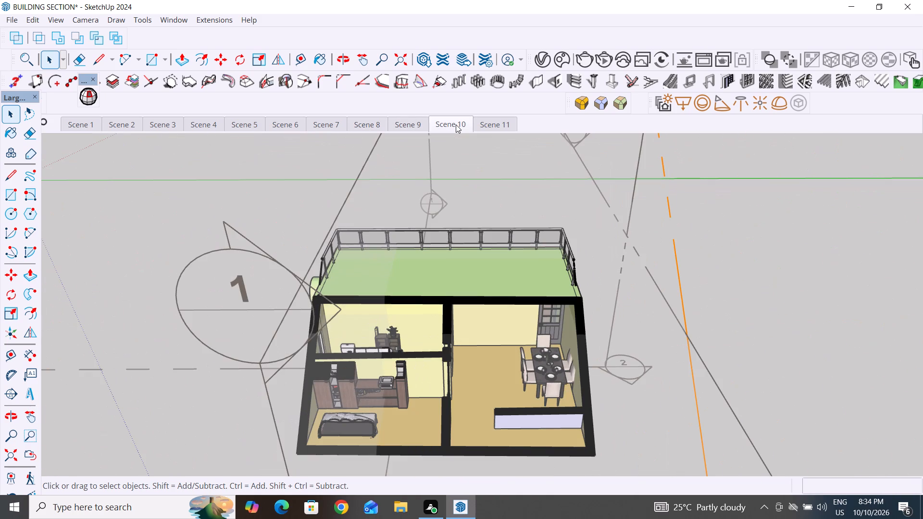
left_click(501, 124)
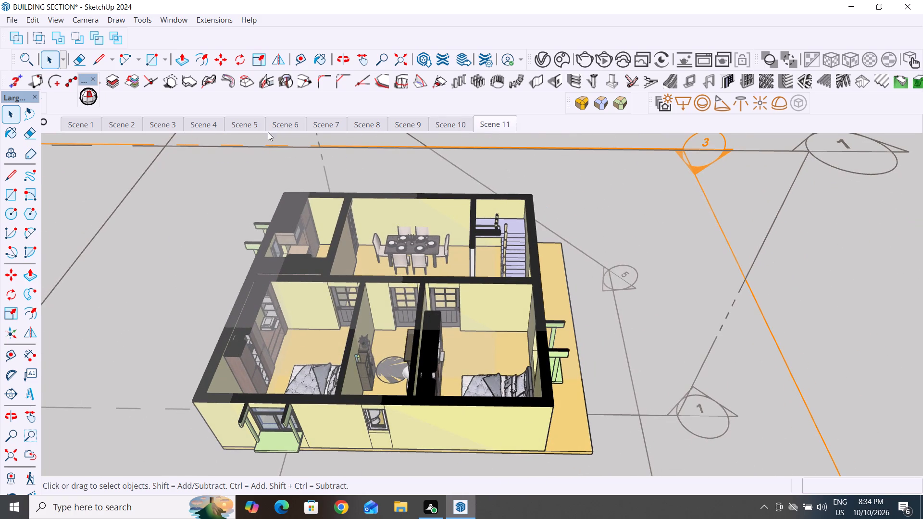
Save the model as BUILDING SECTION in the Documents folder, replacing the existing file.
left_click(12, 21)
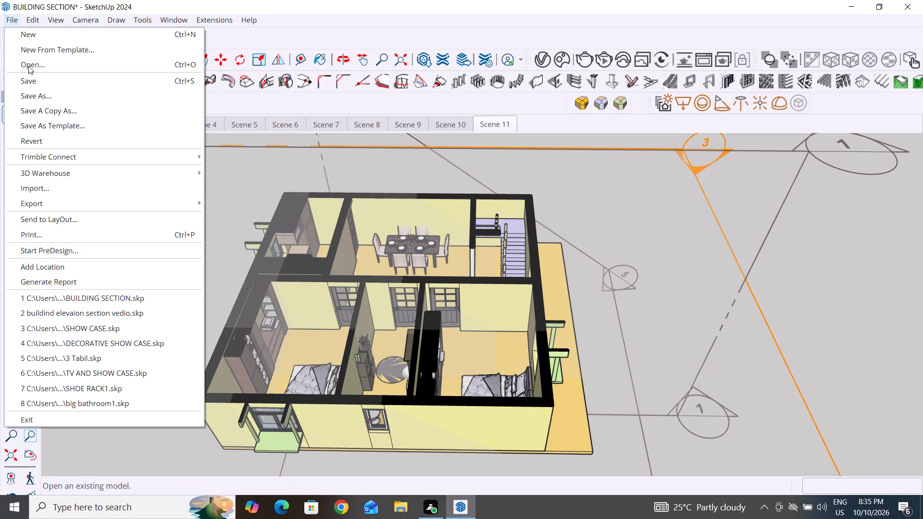
left_click(41, 98)
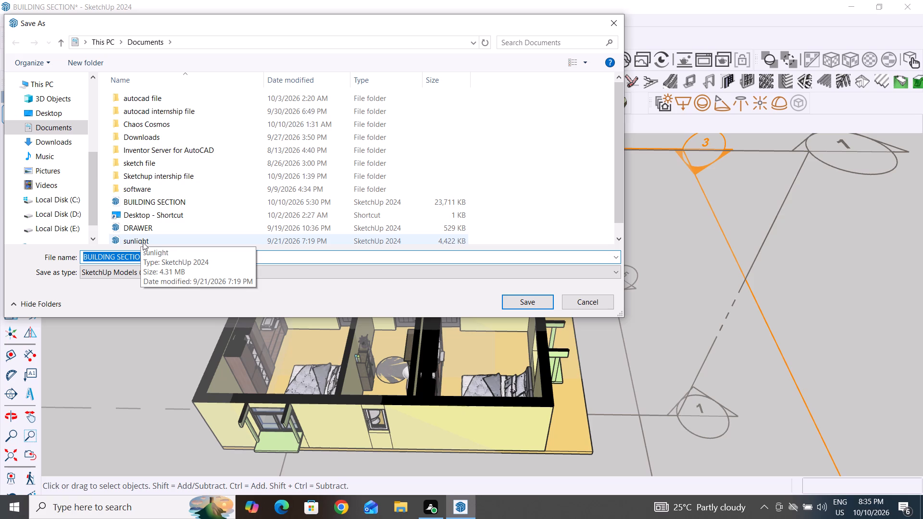
left_click(536, 305)
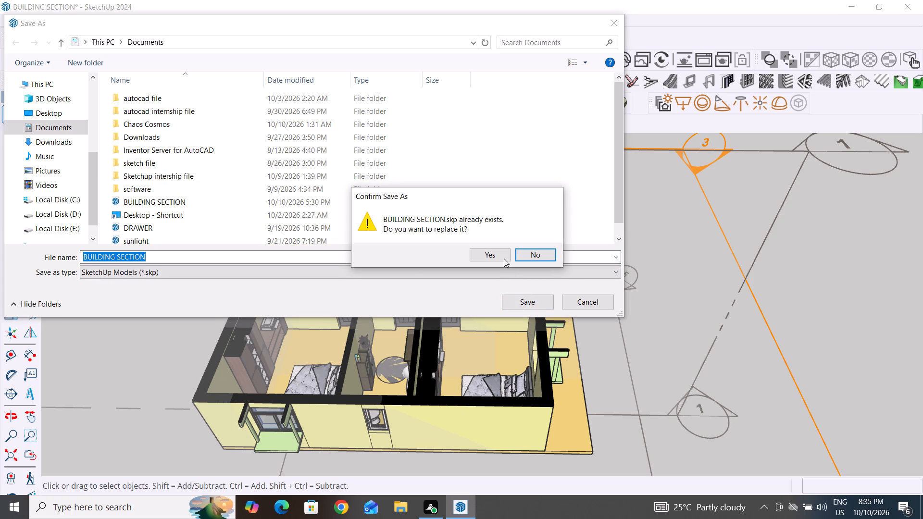
left_click(504, 259)
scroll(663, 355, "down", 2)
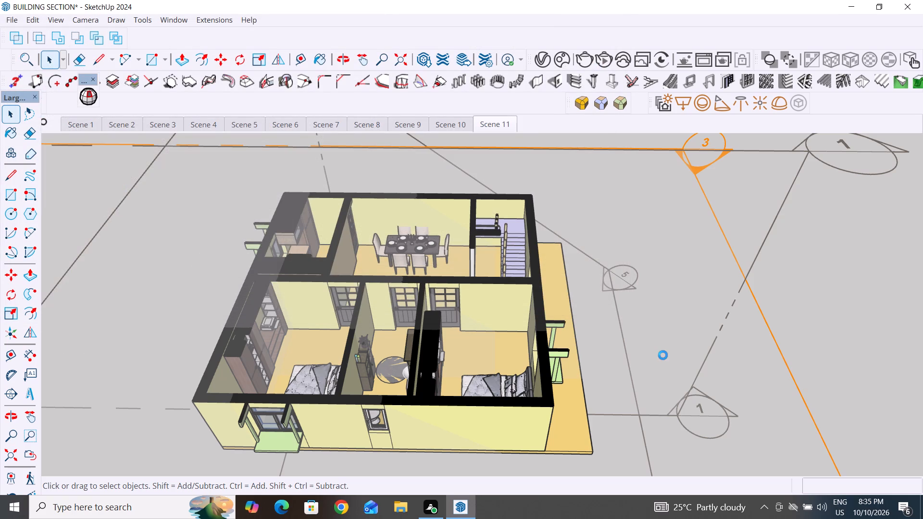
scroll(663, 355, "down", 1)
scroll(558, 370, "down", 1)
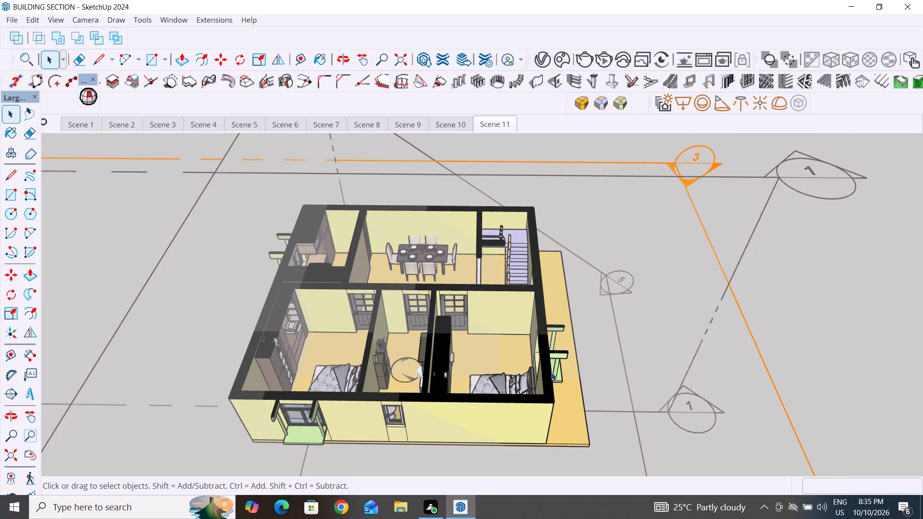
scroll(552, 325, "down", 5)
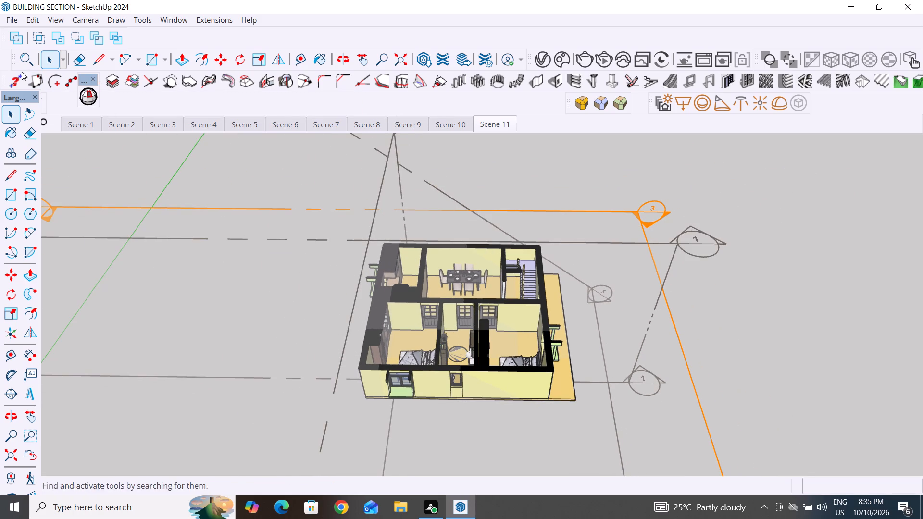
Export the scene animation as an MP4 H.264 video named BUILDING SECTION VIDEO into the Sketchup intership file folder in Documents.
left_click(12, 20)
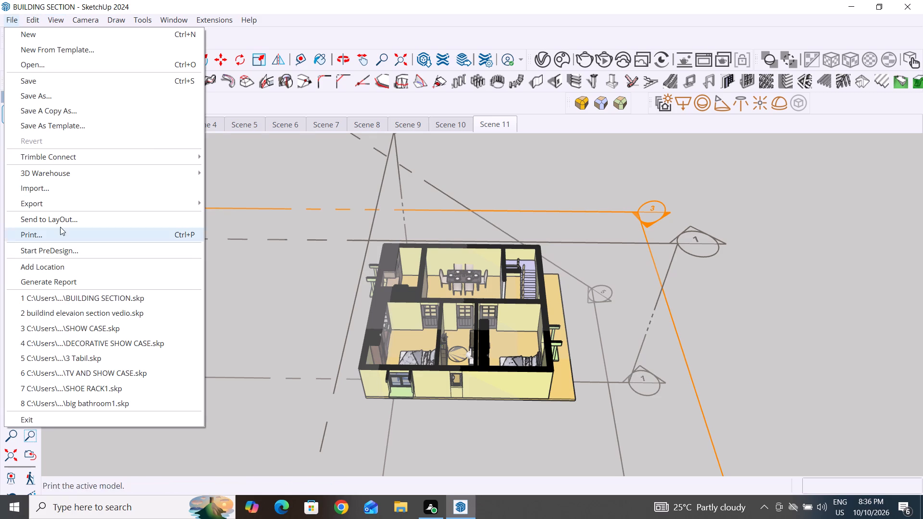
left_click(191, 204)
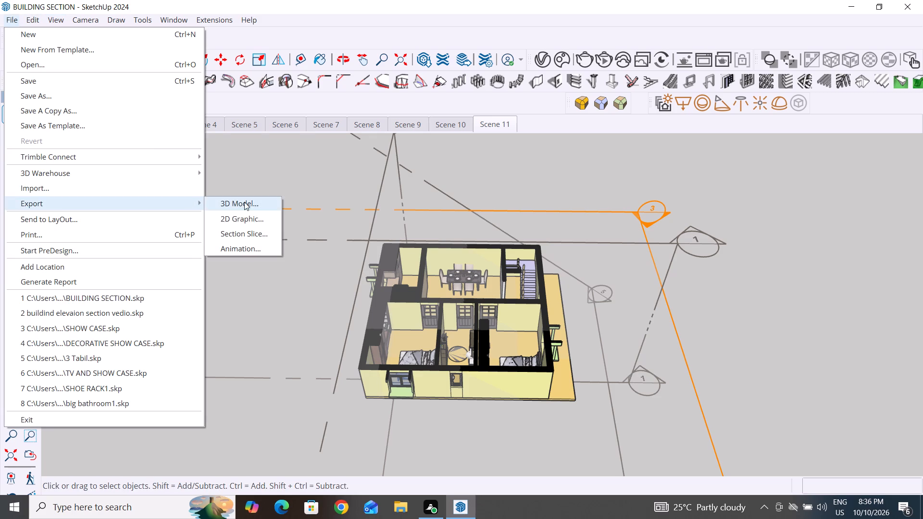
left_click(254, 248)
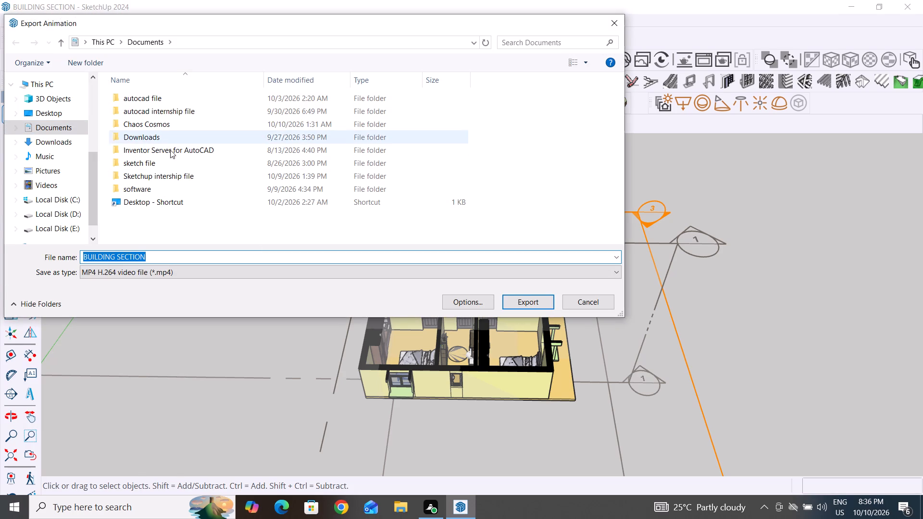
double_click(186, 178)
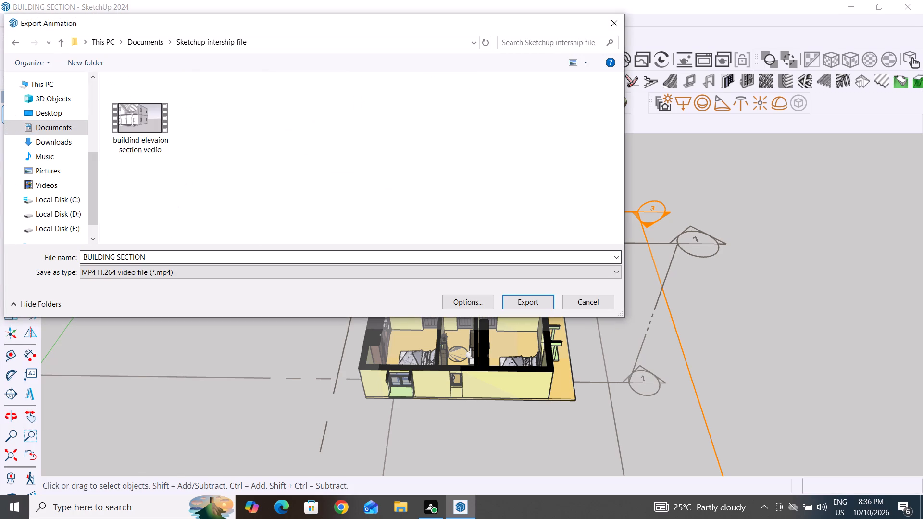
left_click(171, 259)
left_click(171, 259)
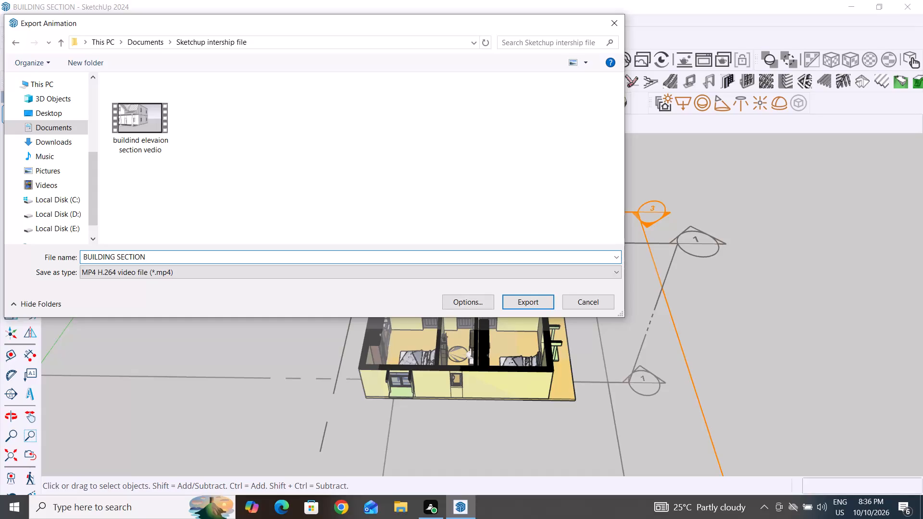
key("period")
key("space")
key("BackSpace")
key("BackSpace")
key("space")
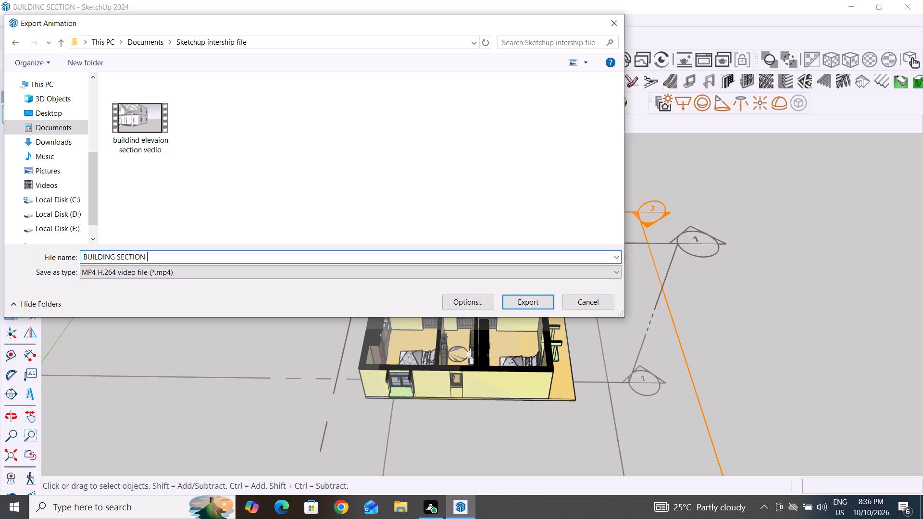
type("VEDI")
key("BackSpace")
key("BackSpace")
key("BackSpace")
key("i")
type("DEO")
left_click(537, 303)
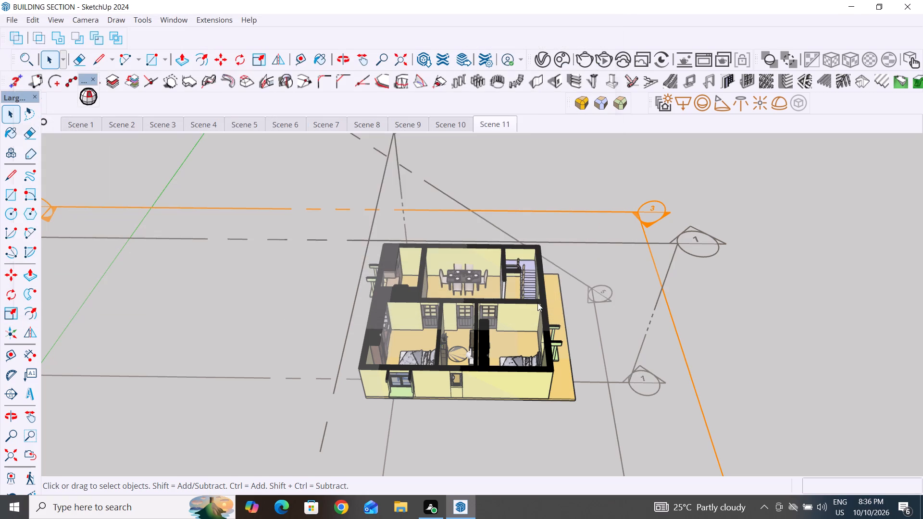
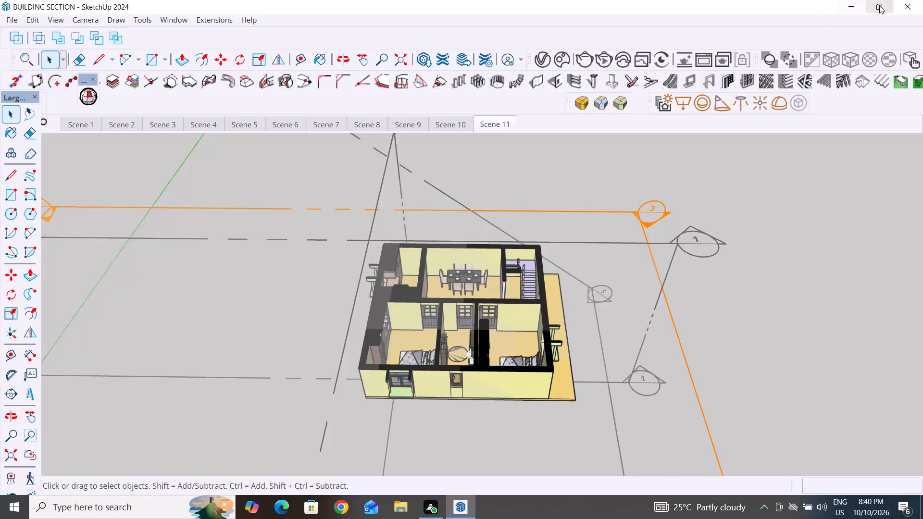
Restore the BUILDING SECTION model window to a smaller size and move it aside to uncover the desktop icons.
left_click(879, 5)
left_click_drag(537, 11, 692, 416)
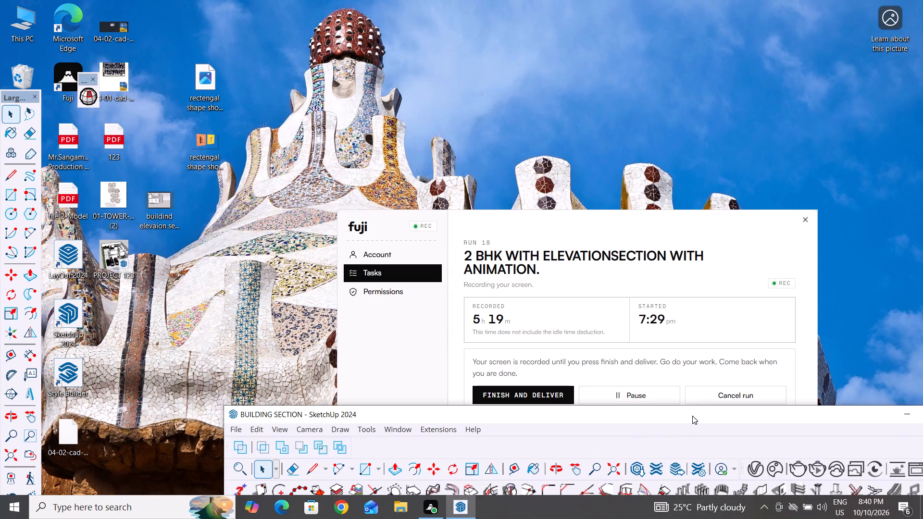
left_click_drag(692, 416, 736, 72)
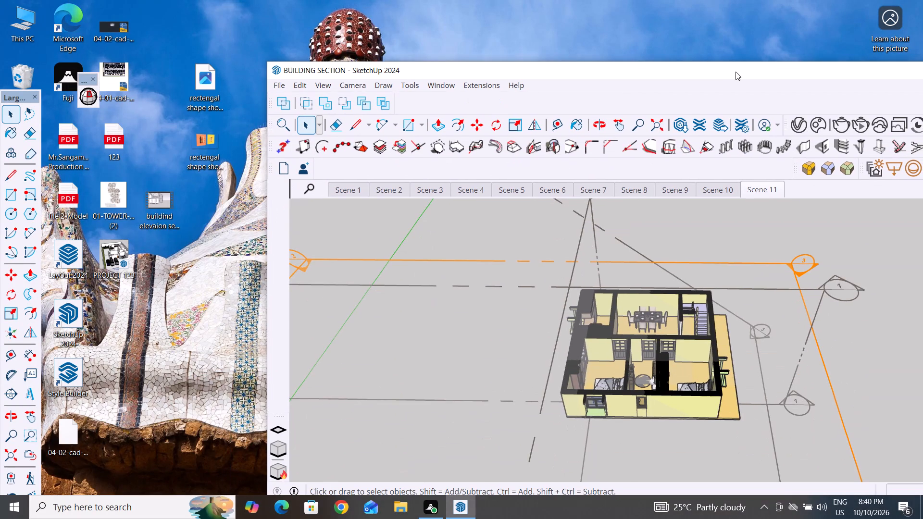
Switch to File Explorer through This PC and look through the SKETCH UP REFARENCDE folder in Downloads.
double_click(27, 27)
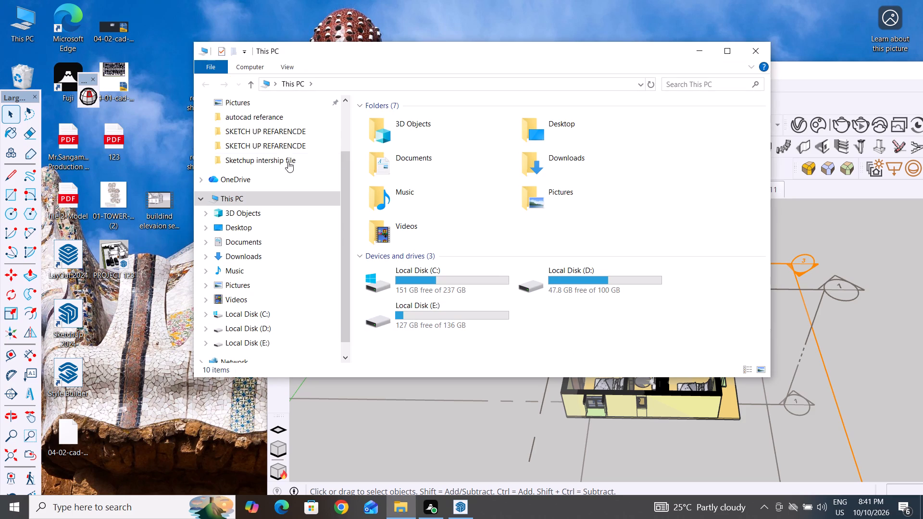
double_click(284, 124)
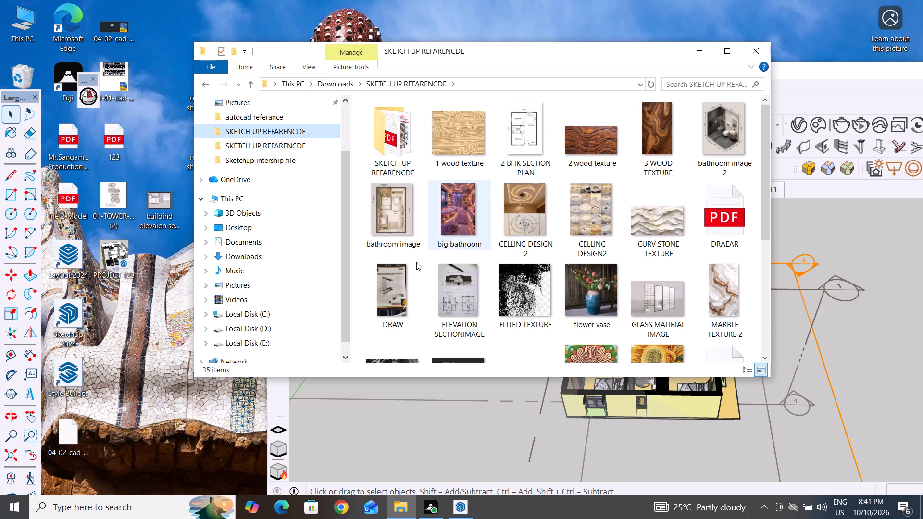
scroll(418, 272, "down", 6)
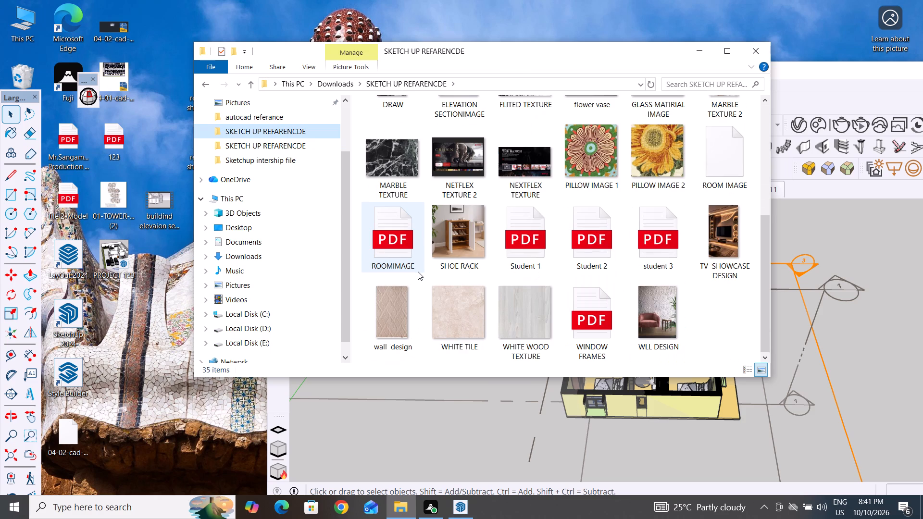
scroll(623, 324, "up", 3)
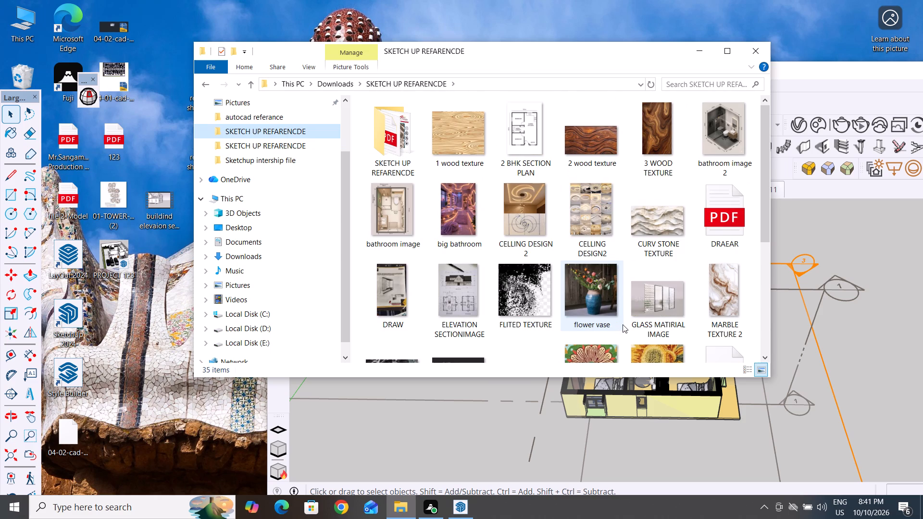
Open the SKETCH UP REFARENCDE subfolder and examine its texture images and PDF files.
double_click(387, 136)
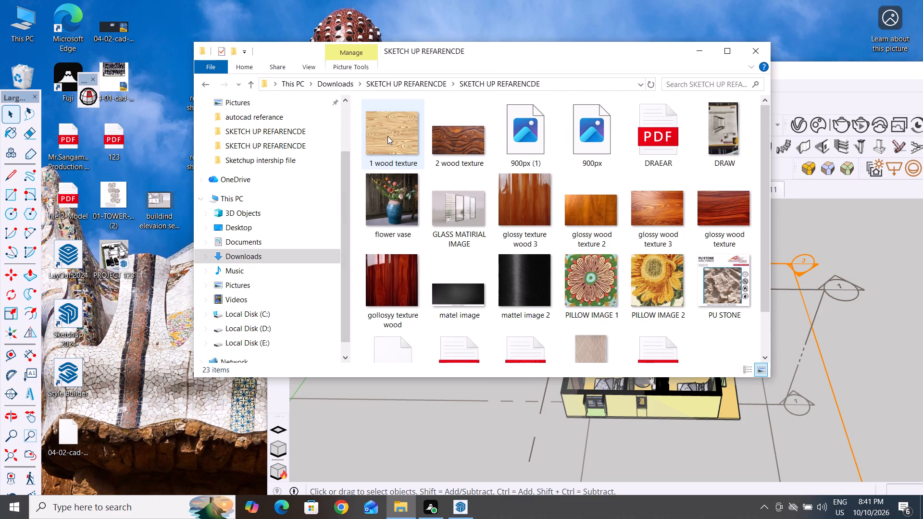
scroll(564, 237, "down", 1)
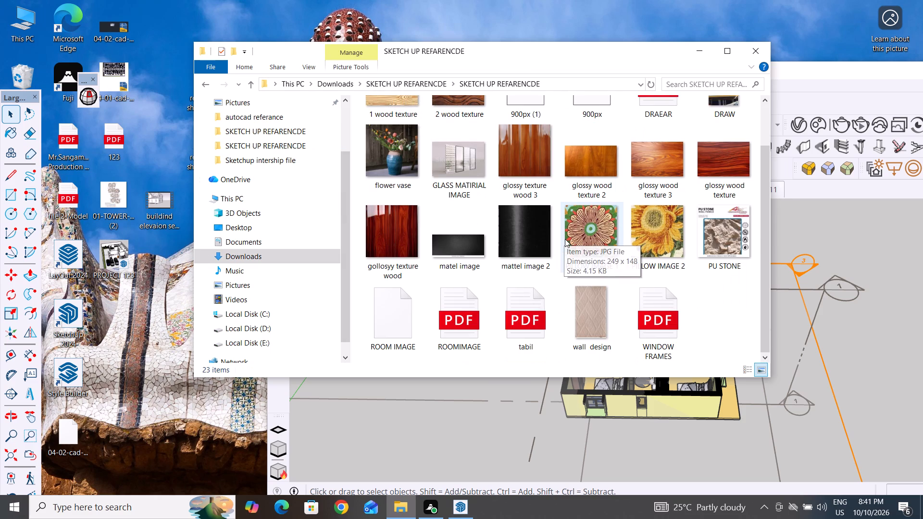
scroll(565, 239, "down", 3)
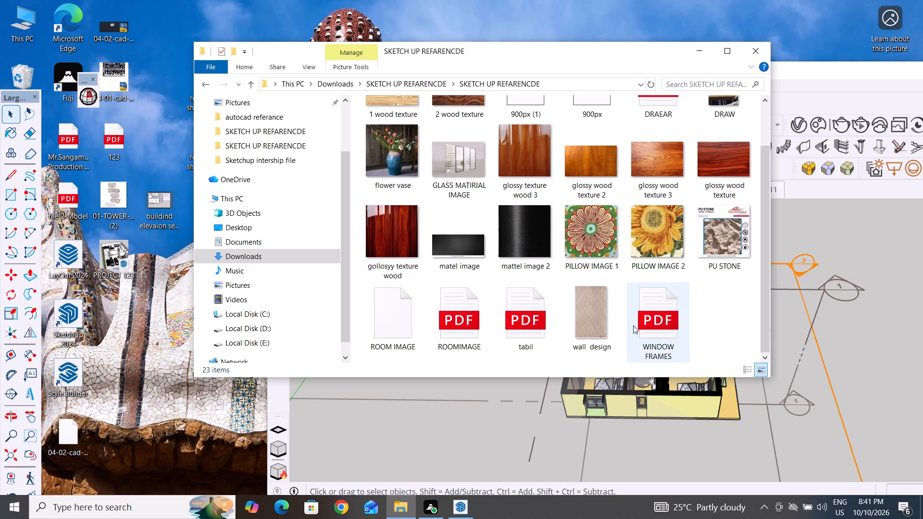
scroll(715, 233, "up", 2)
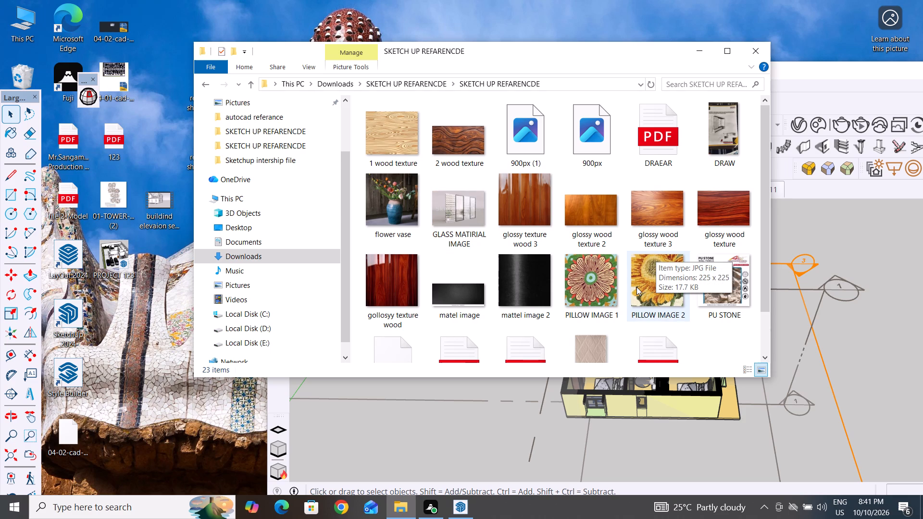
scroll(630, 320, "down", 2)
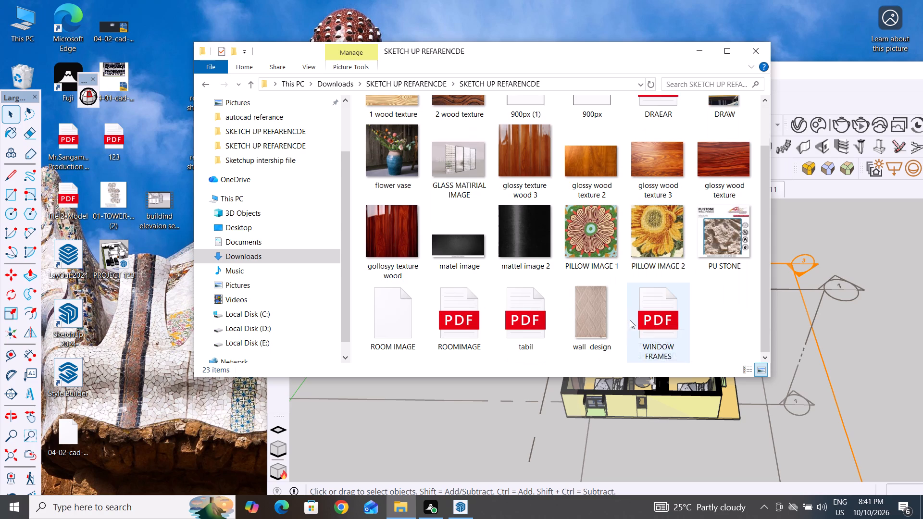
scroll(630, 320, "down", 7)
scroll(724, 337, "up", 3)
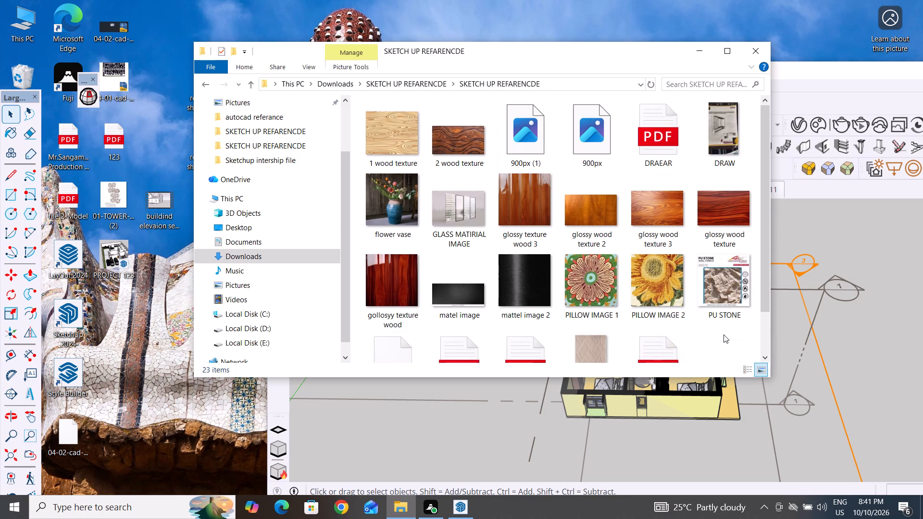
scroll(723, 334, "up", 1)
scroll(510, 275, "up", 4)
left_click(299, 146)
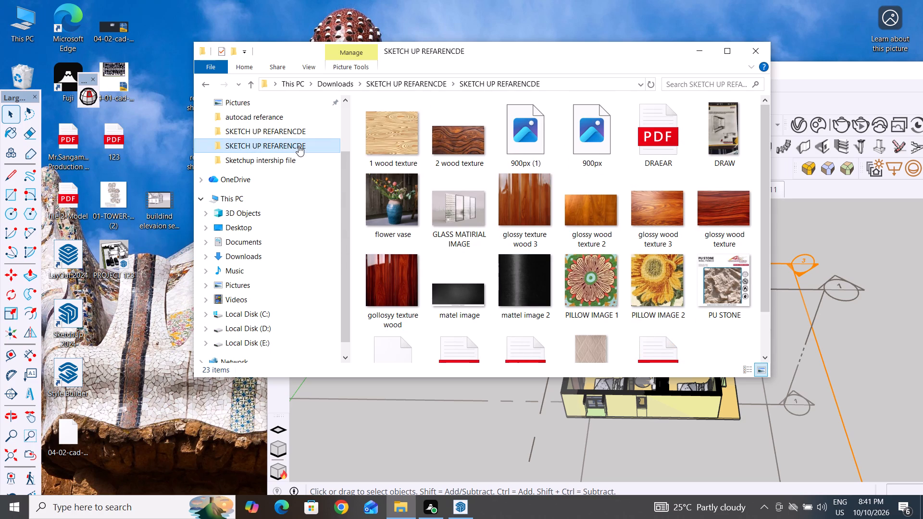
scroll(539, 253, "down", 4)
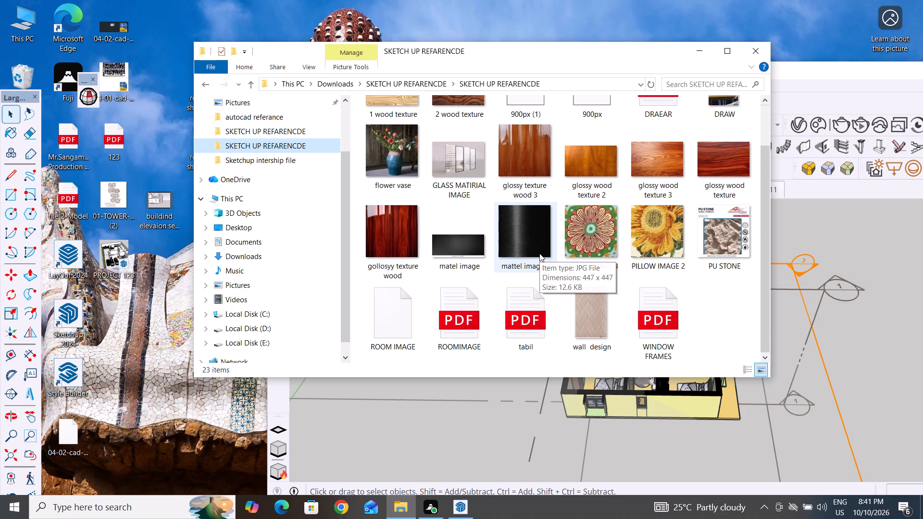
scroll(539, 253, "up", 3)
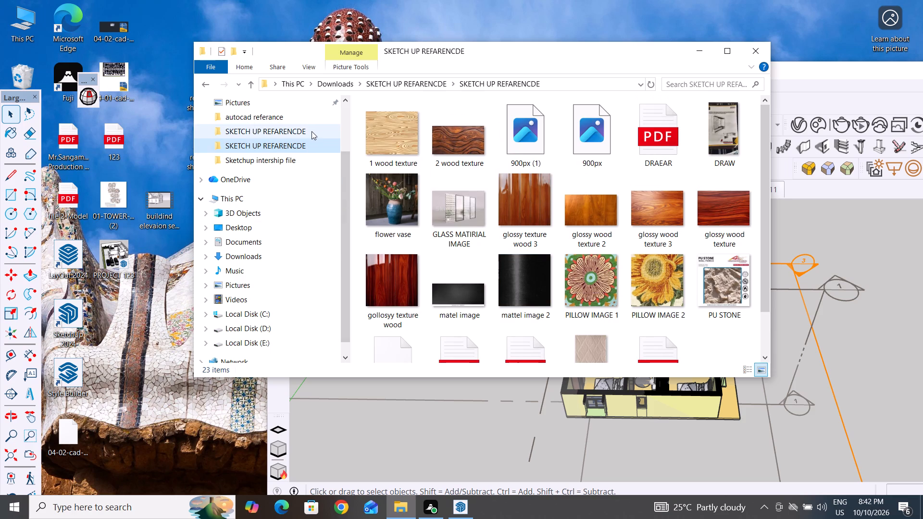
Look again through the parent SKETCH UP REFARENCDE folder and its subfolder of the same name.
left_click(312, 131)
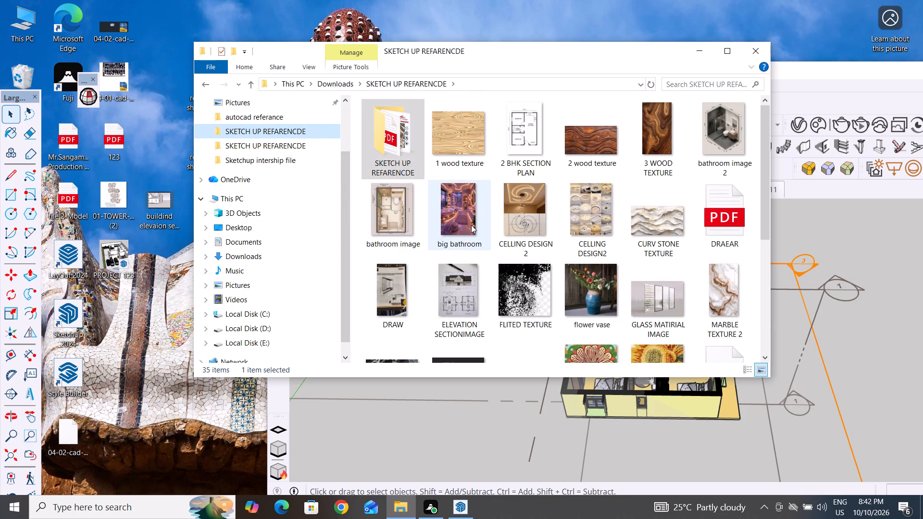
scroll(471, 225, "down", 3)
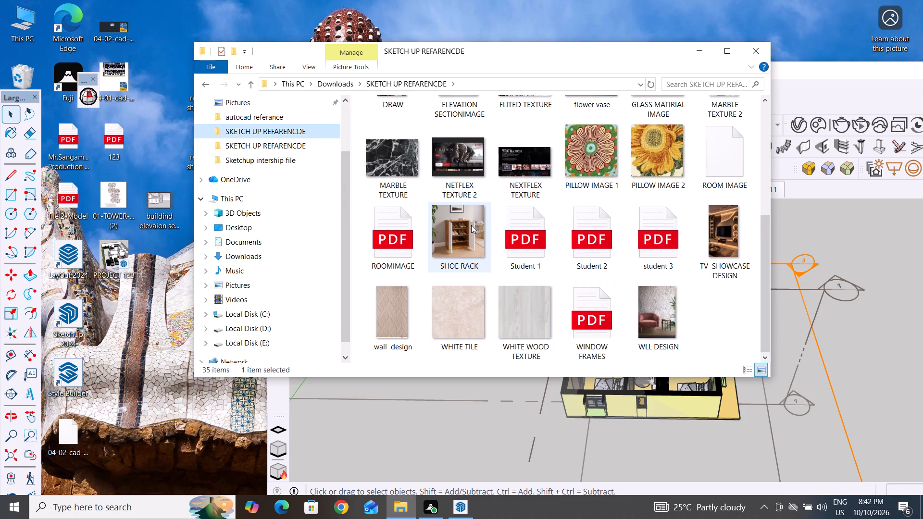
scroll(471, 225, "down", 3)
scroll(584, 299, "up", 1)
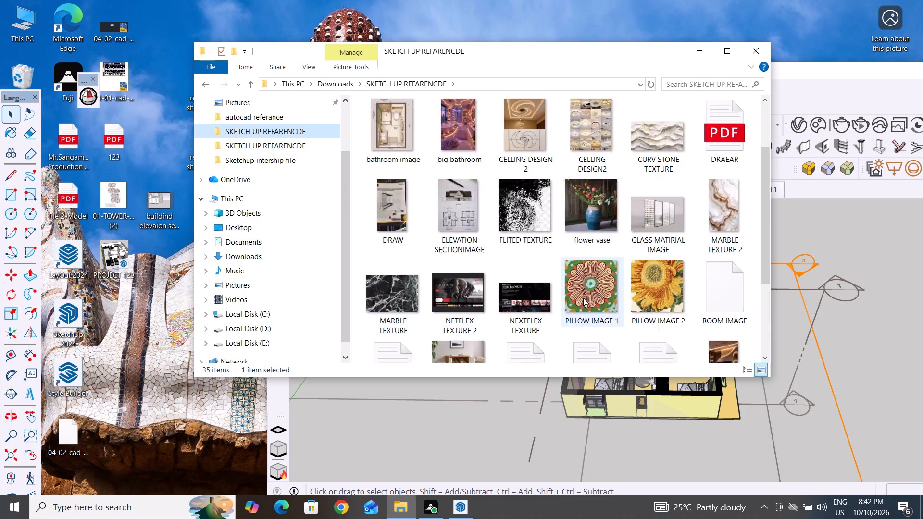
scroll(583, 298, "up", 3)
double_click(412, 165)
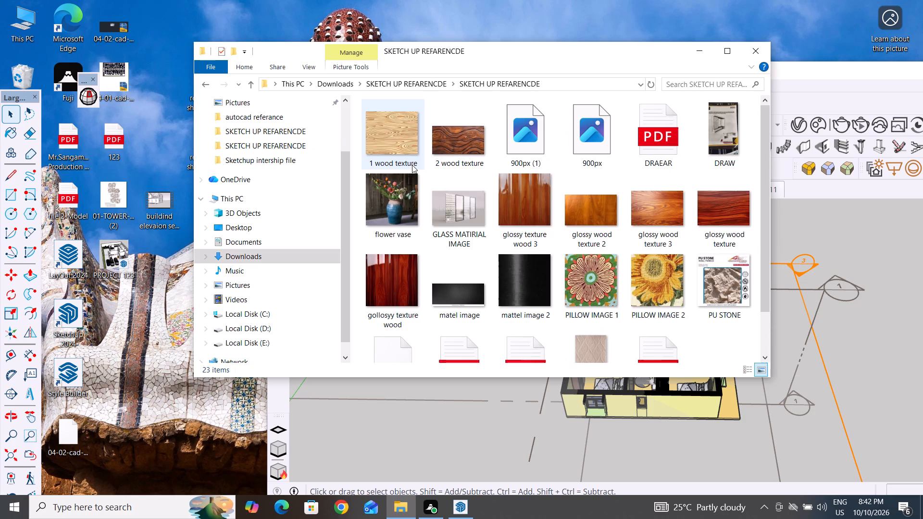
scroll(552, 234, "down", 3)
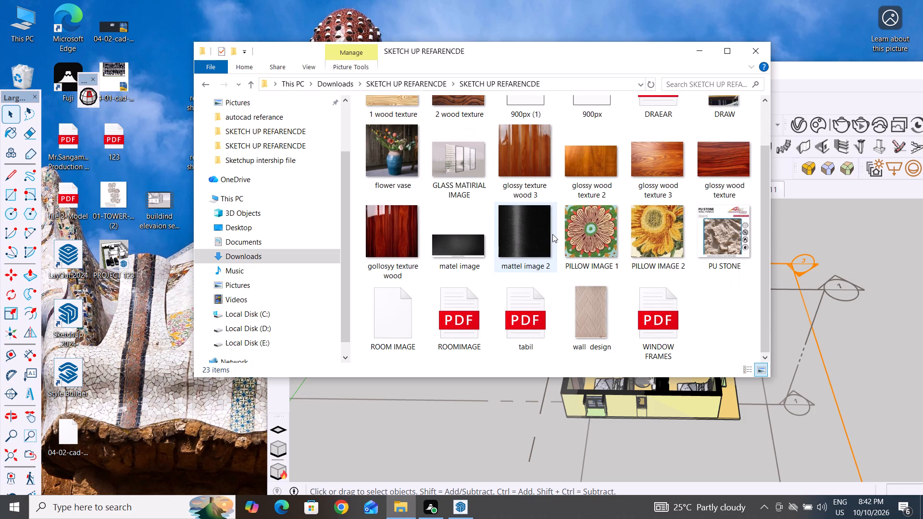
scroll(552, 234, "up", 3)
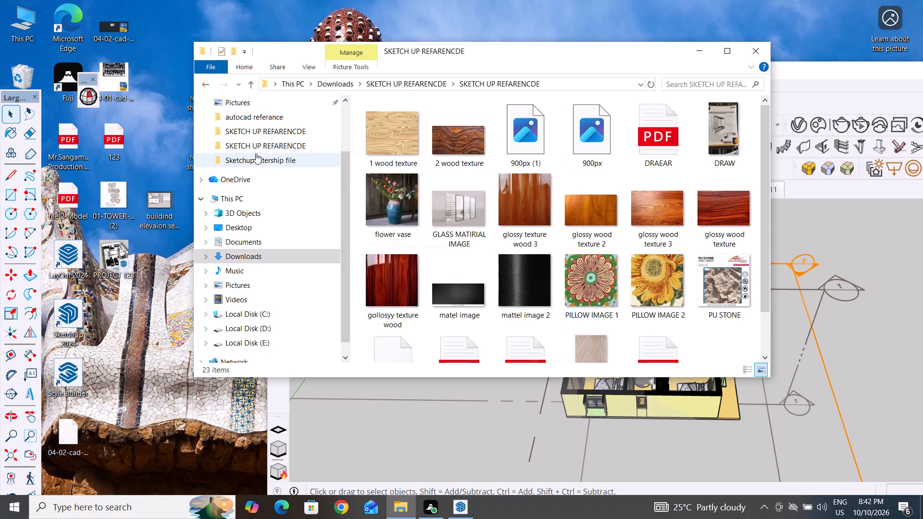
Open the Sketchup intership file folder in Documents and look for the building elevation and section files.
double_click(267, 156)
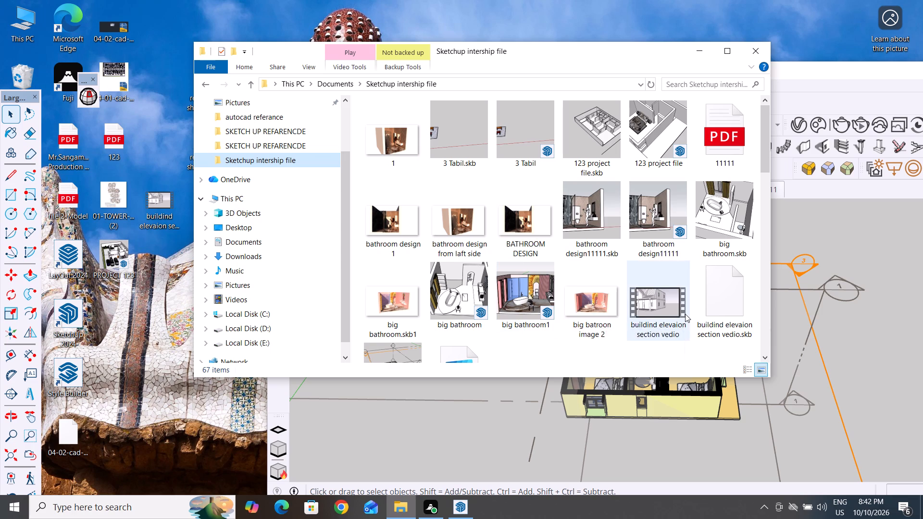
scroll(685, 314, "down", 2)
scroll(645, 317, "up", 3)
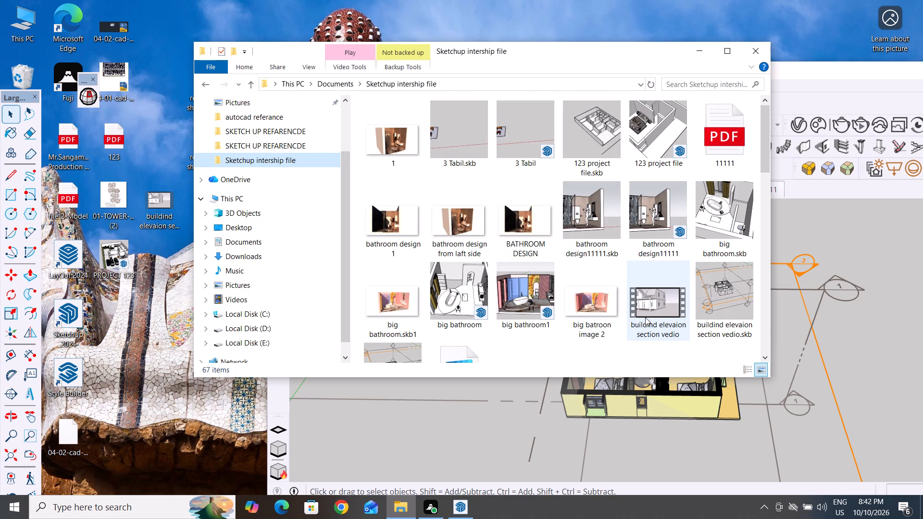
scroll(645, 317, "up", 1)
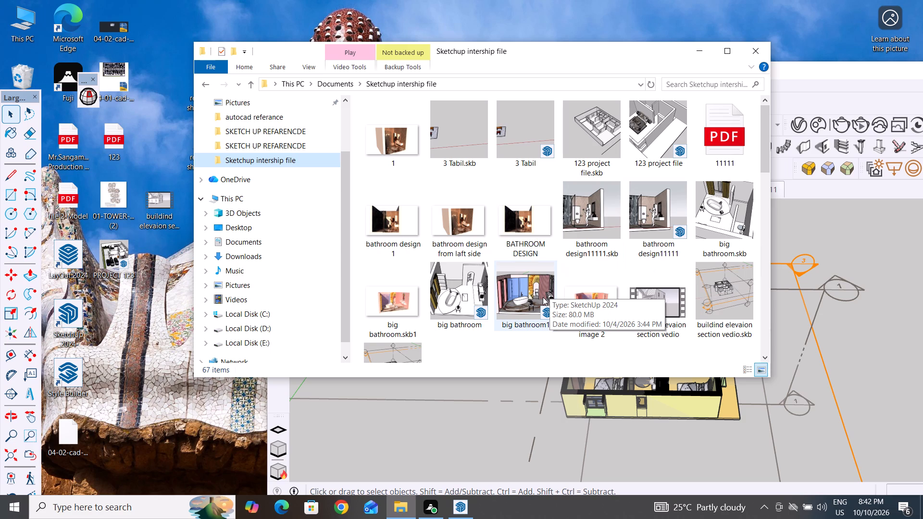
scroll(543, 297, "down", 2)
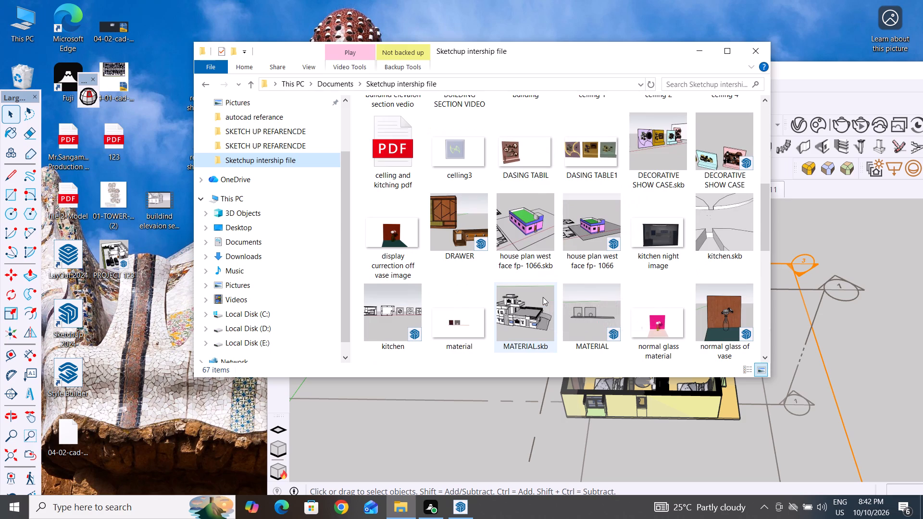
scroll(543, 297, "up", 1)
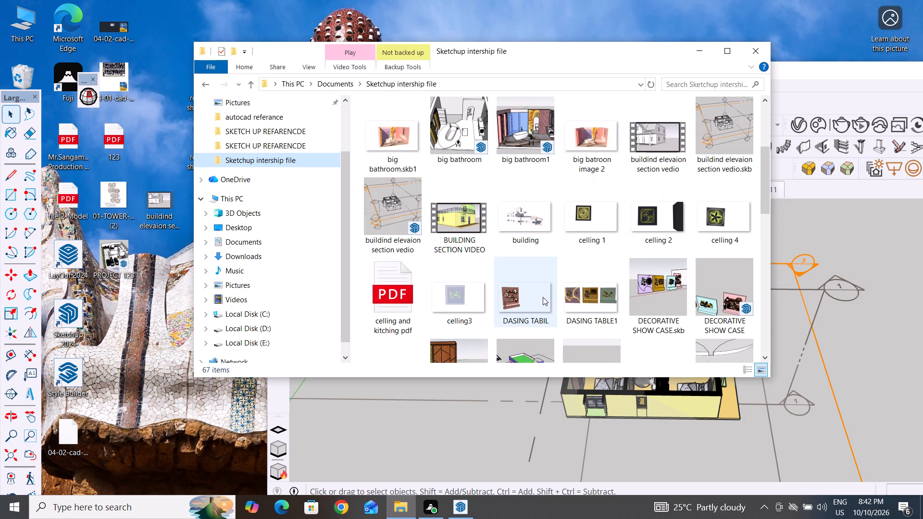
Open the buildind elevaion section vedio video file briefly and close the player.
left_click(405, 203)
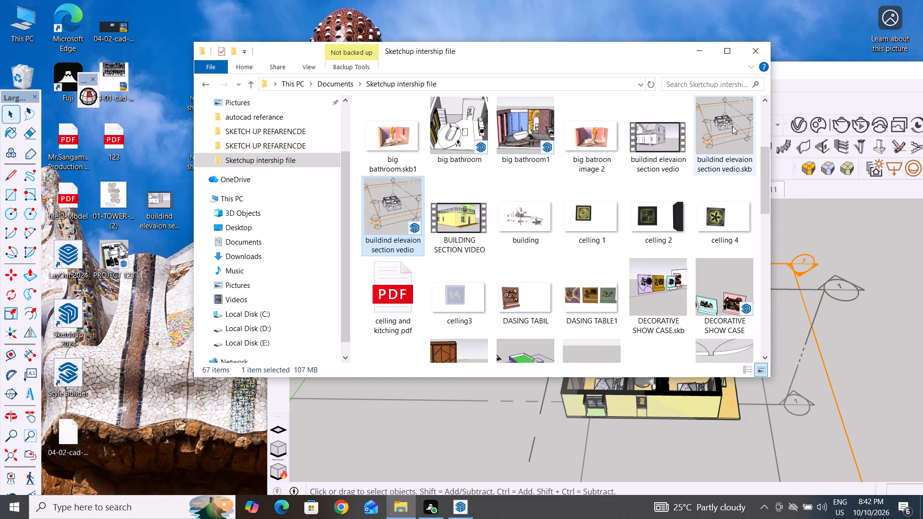
double_click(661, 140)
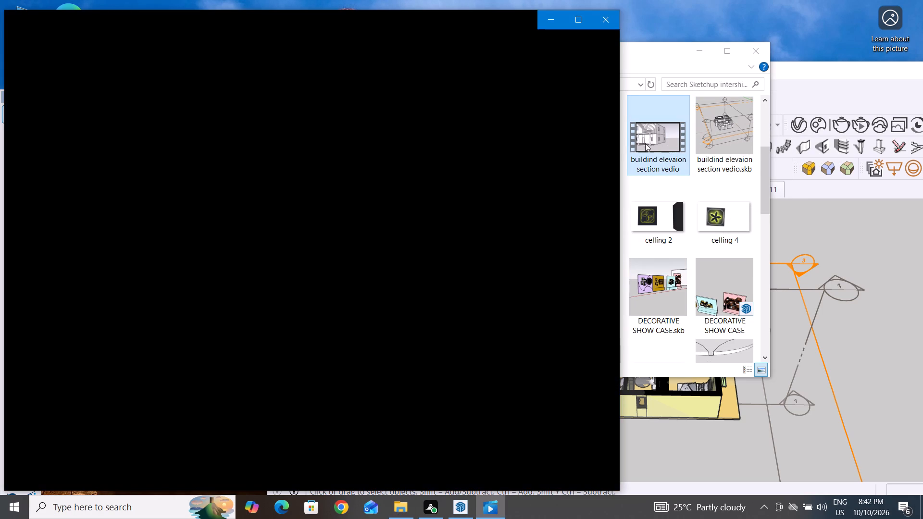
left_click(615, 19)
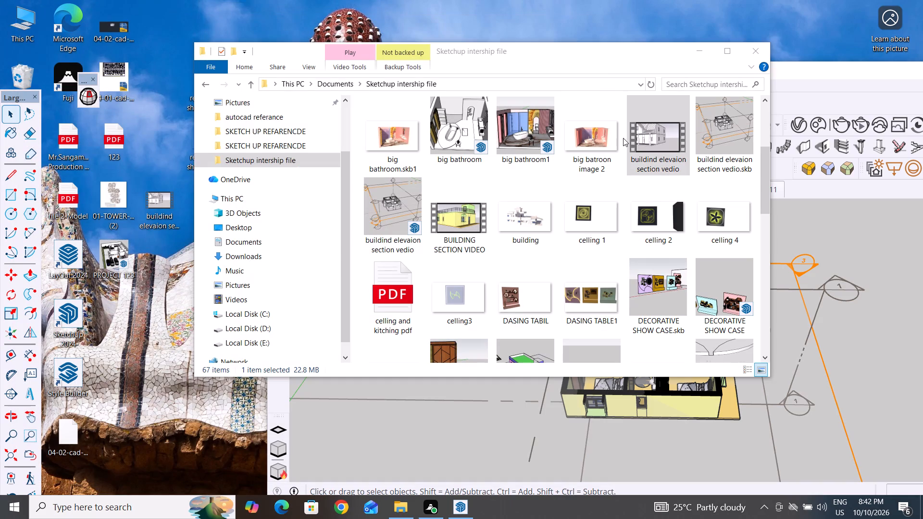
Find BUILDING SECTION VIDEO in the Sketchup intership file folder, watch it enlarged, replay it, and close the player.
scroll(589, 308, "down", 1)
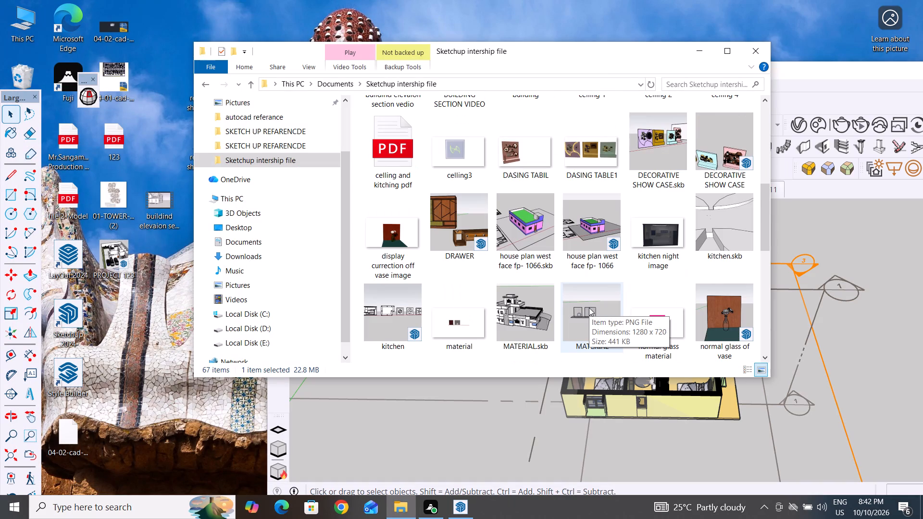
scroll(589, 308, "down", 3)
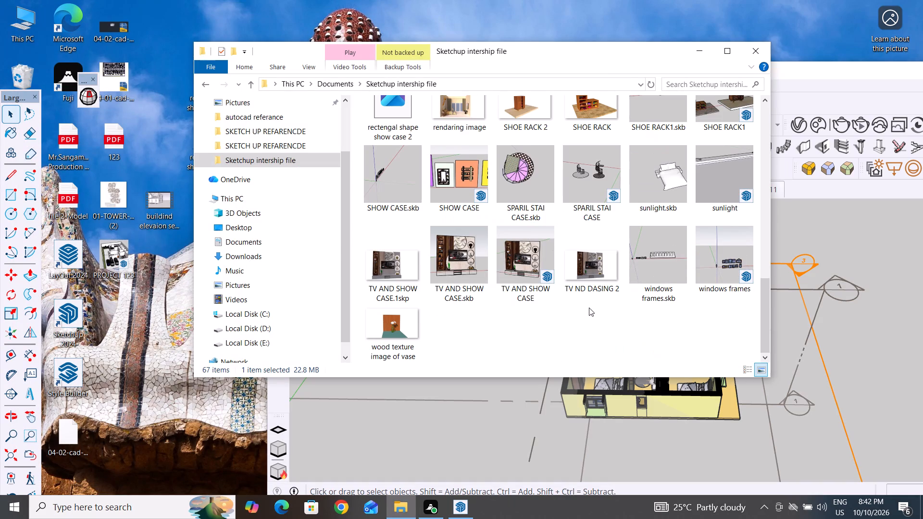
scroll(589, 308, "down", 1)
scroll(613, 294, "up", 1)
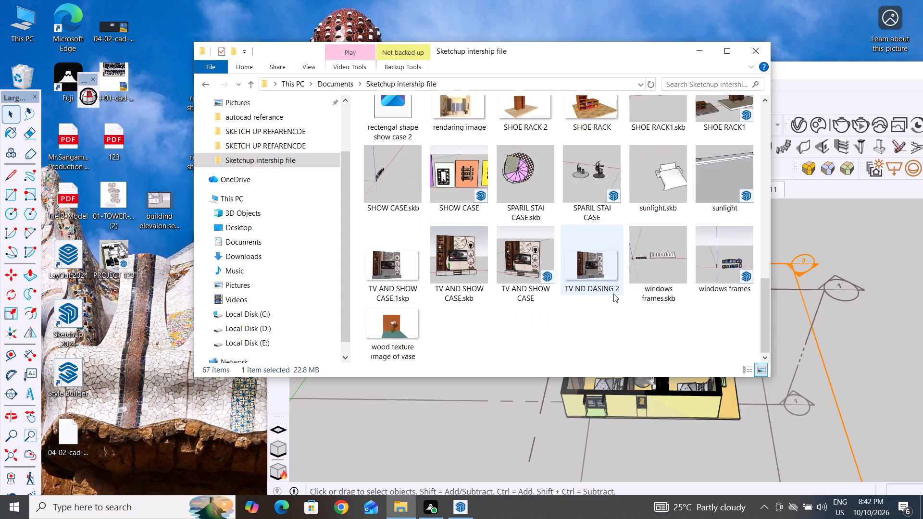
scroll(613, 294, "up", 2)
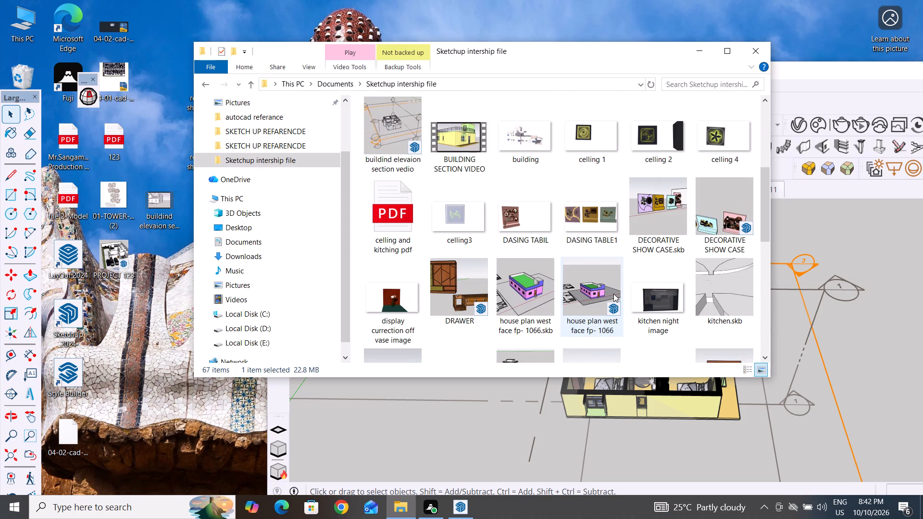
left_click(465, 140)
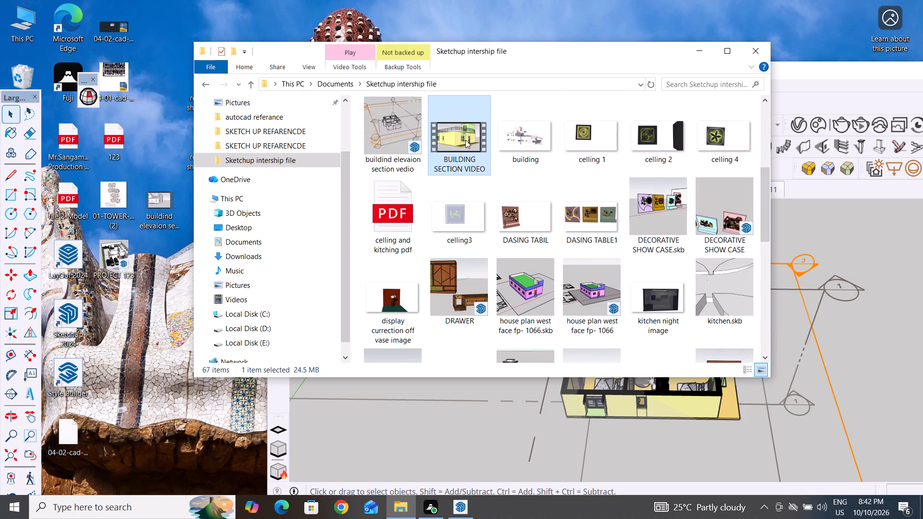
double_click(466, 148)
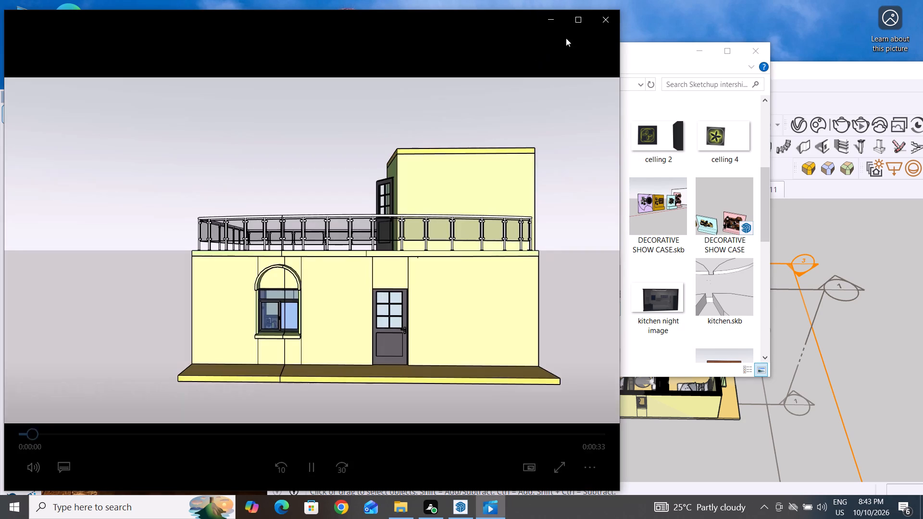
left_click(575, 23)
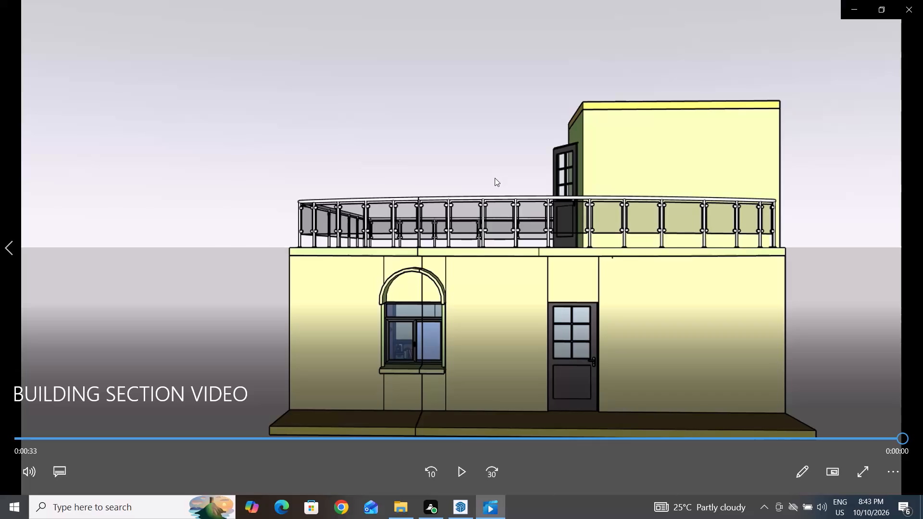
left_click(464, 465)
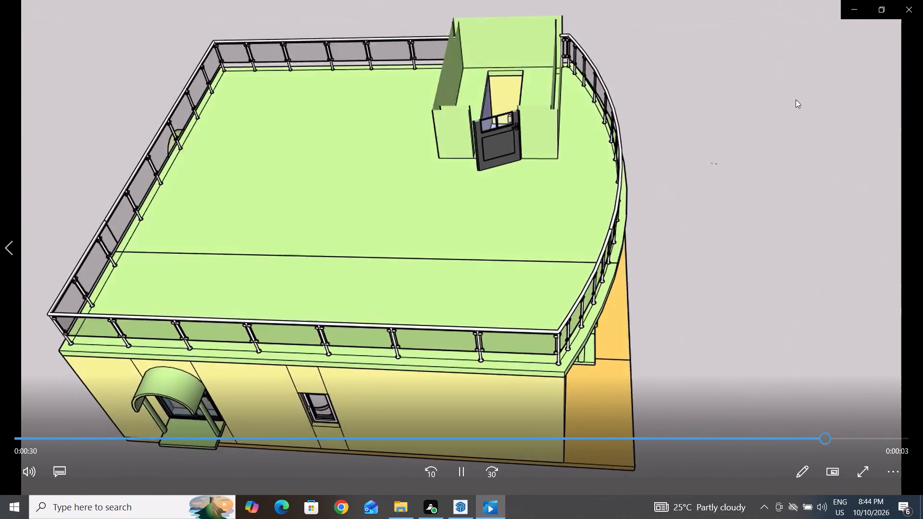
left_click(879, 8)
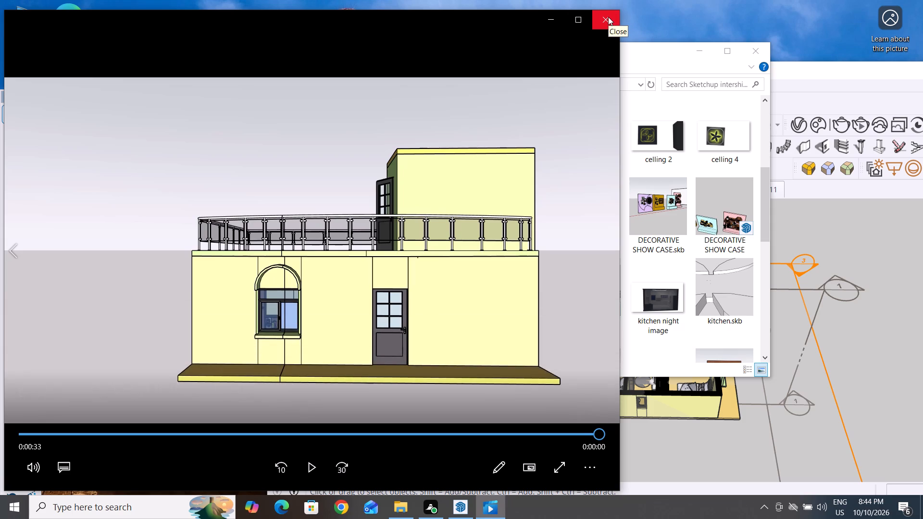
left_click(608, 17)
Switch to the BUILDING SECTION model in SketchUp and maximize its window.
left_click(882, 246)
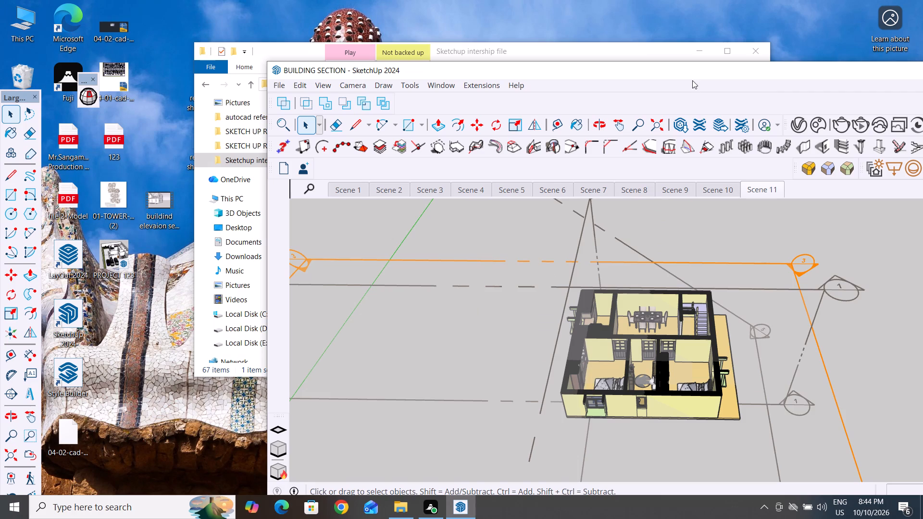
left_click_drag(694, 73, 608, 44)
left_click_drag(723, 49, 632, 48)
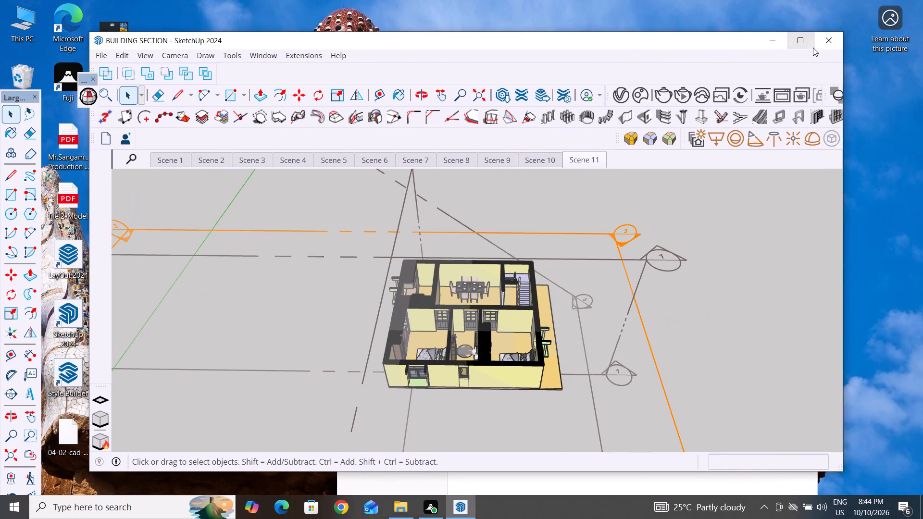
left_click(807, 42)
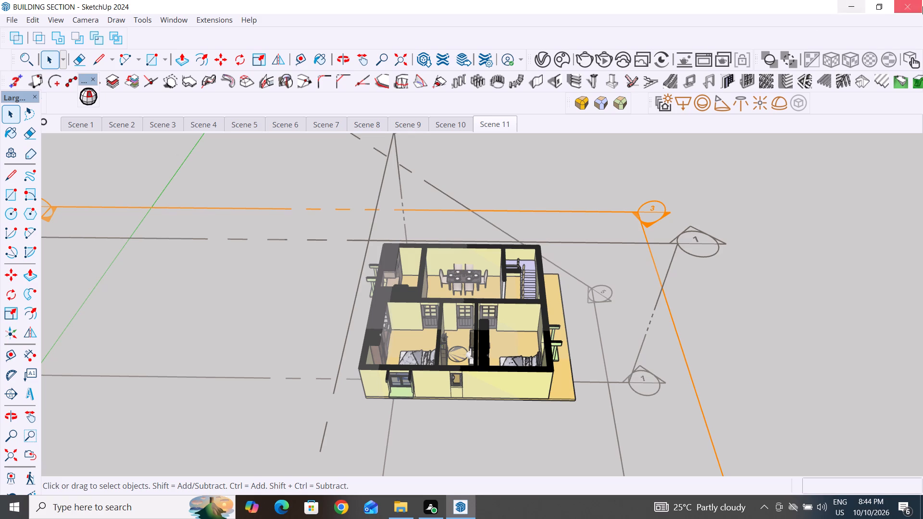
Delete all guides in the BUILDING SECTION model.
left_click(842, 250)
scroll(622, 268, "down", 11)
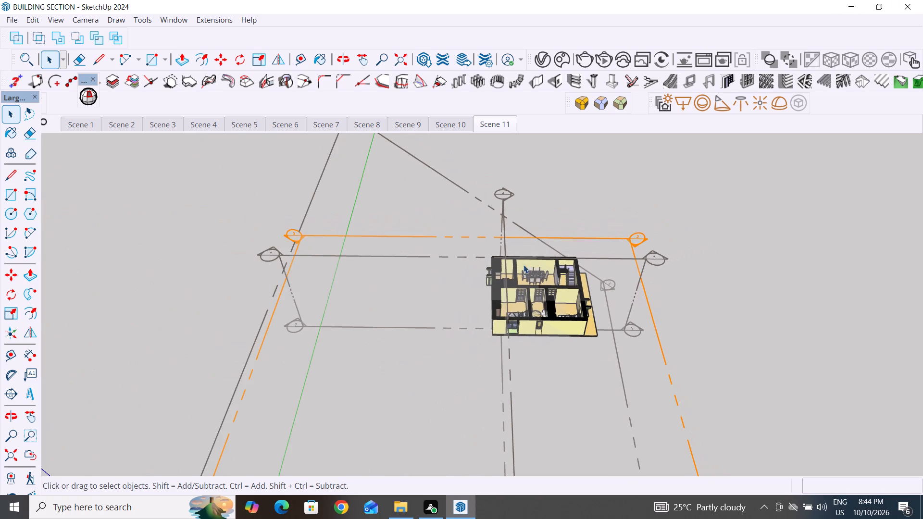
left_click(33, 21)
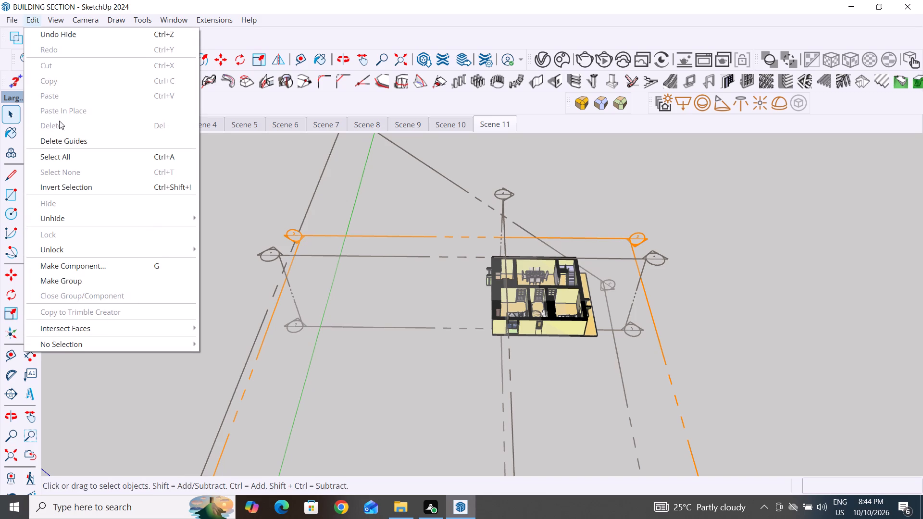
left_click(68, 142)
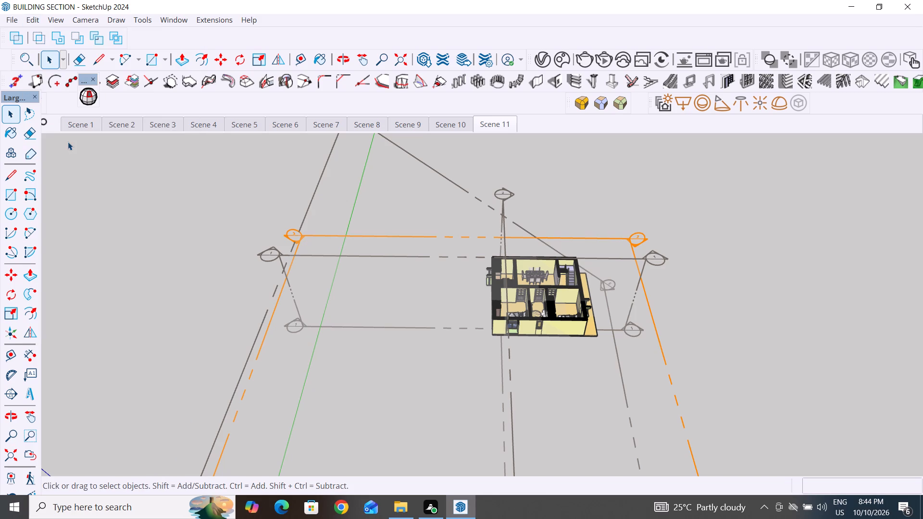
Select the group of large section planes crossing near the origin and hide them together.
left_click(416, 392)
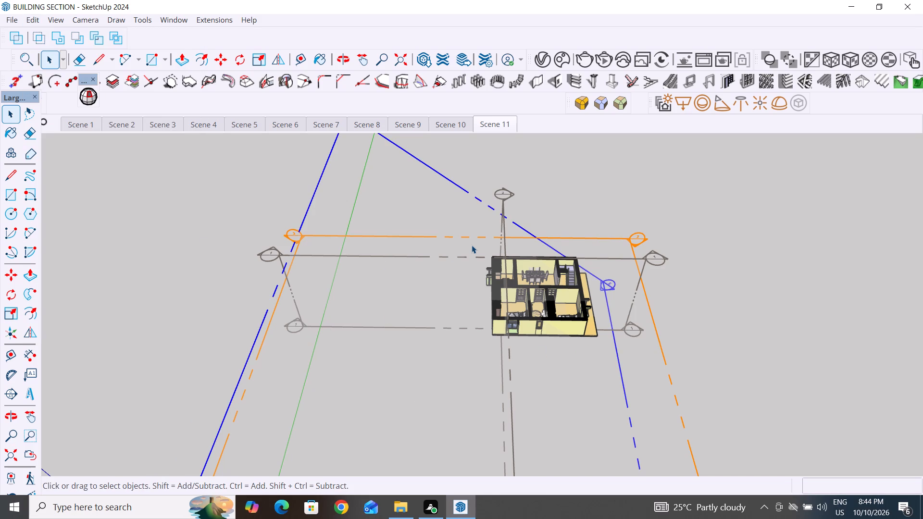
left_click(361, 348)
scroll(386, 206, "down", 3)
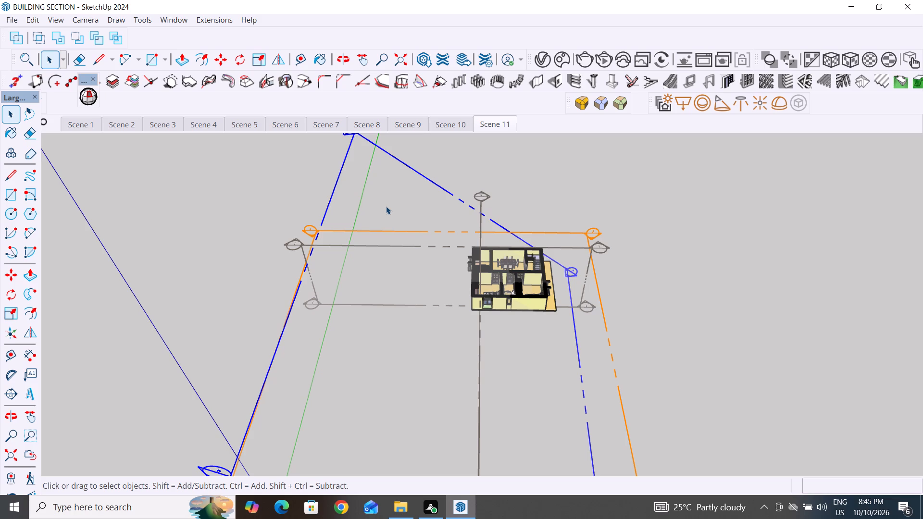
left_click(680, 259)
scroll(653, 206, "down", 5)
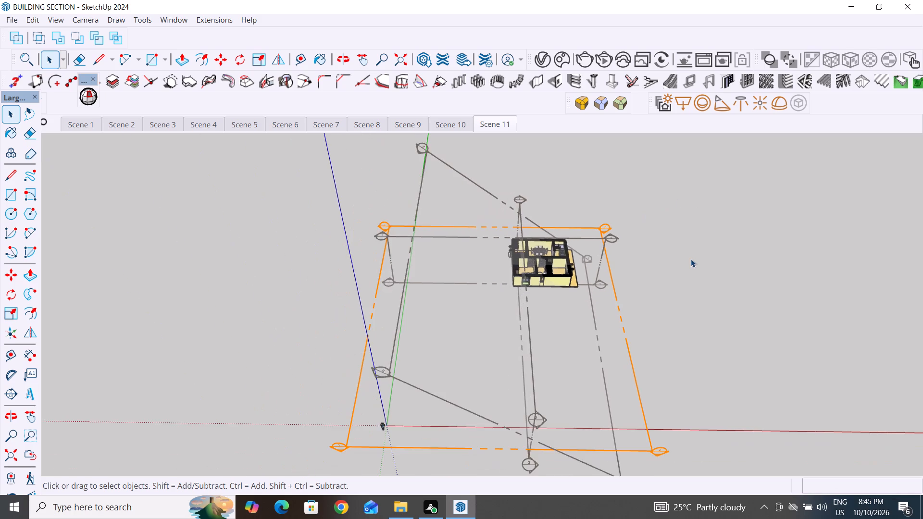
scroll(691, 263, "down", 3)
middle_click_drag(690, 298, 654, 325)
scroll(659, 172, "down", 4)
left_click_drag(706, 340, 682, 358)
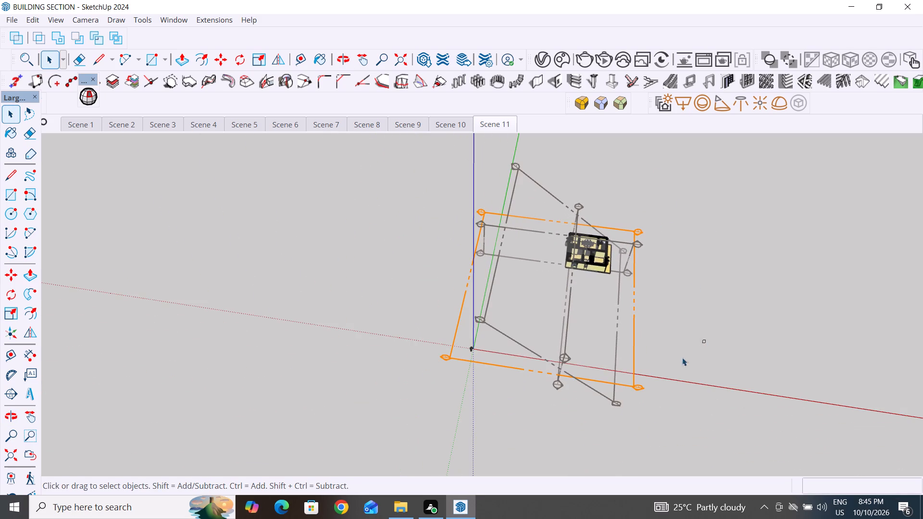
left_click_drag(682, 358, 549, 409)
right_click(564, 367)
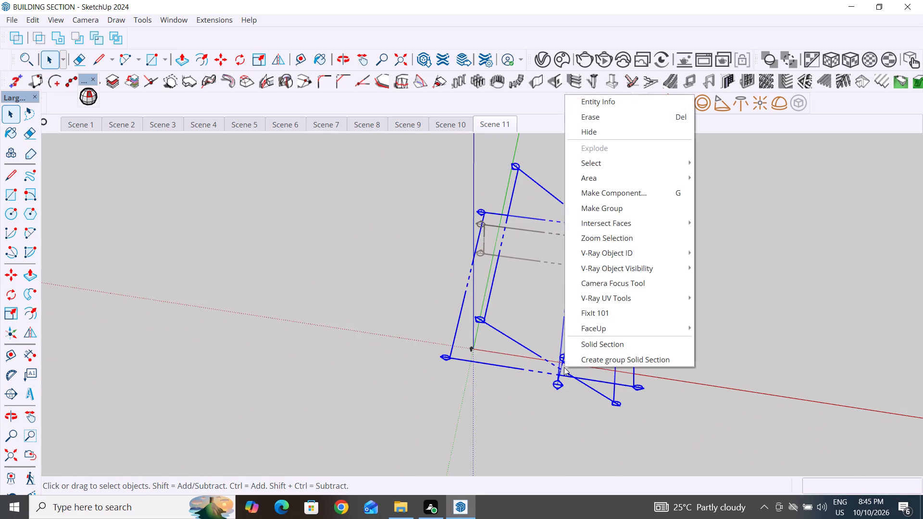
left_click(596, 131)
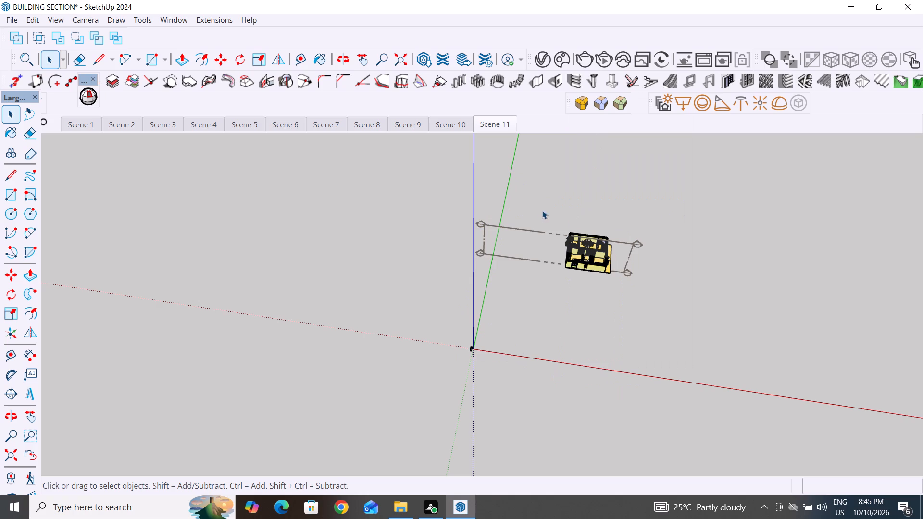
Hide the remaining section plane that surrounds the building.
left_click_drag(538, 215, 461, 297)
right_click(484, 250)
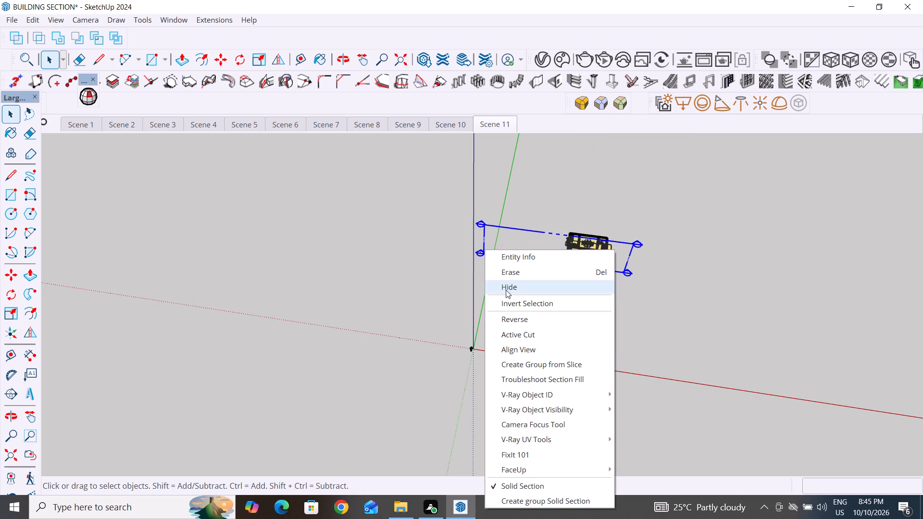
left_click(521, 286)
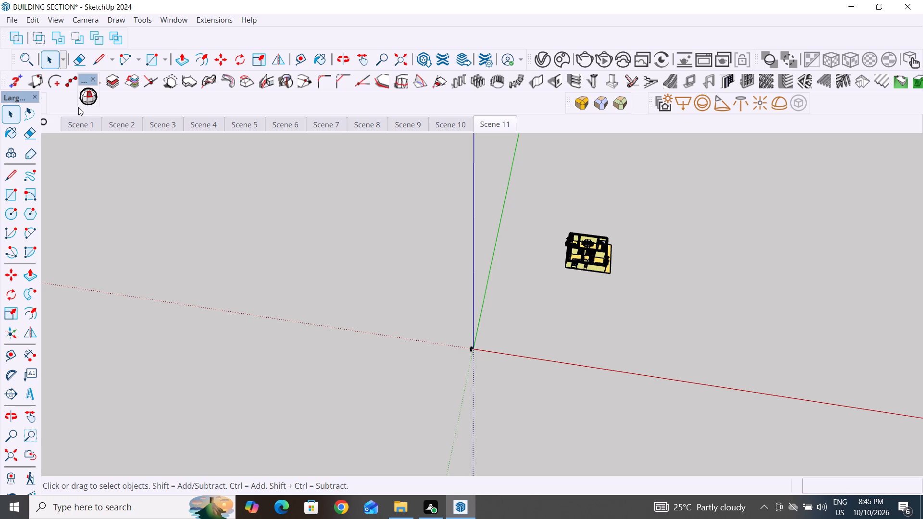
Go through the saved scenes in order, viewing Scene 1 and Scene 2.
left_click(79, 132)
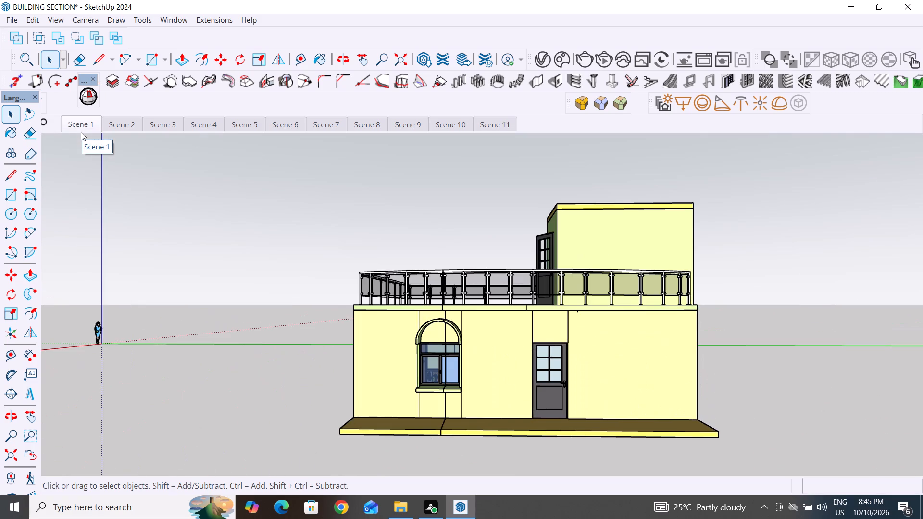
left_click(108, 126)
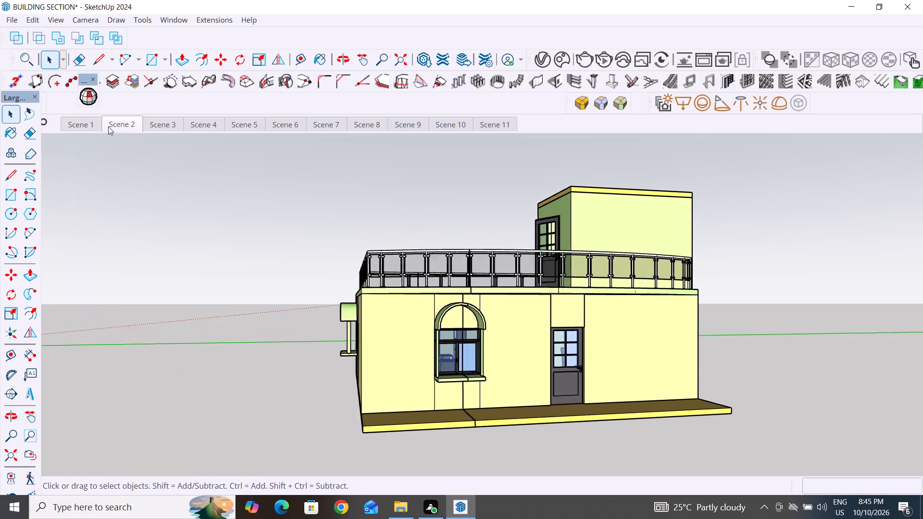
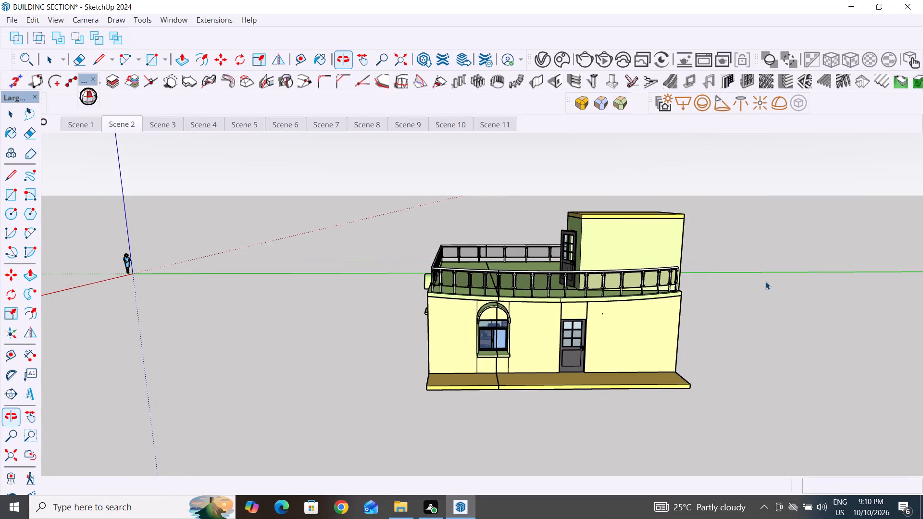
Play the BUILDING SECTION VIDEO reference from the Sketchup intership file folder, close it and return to the full-size model window.
left_click(878, 8)
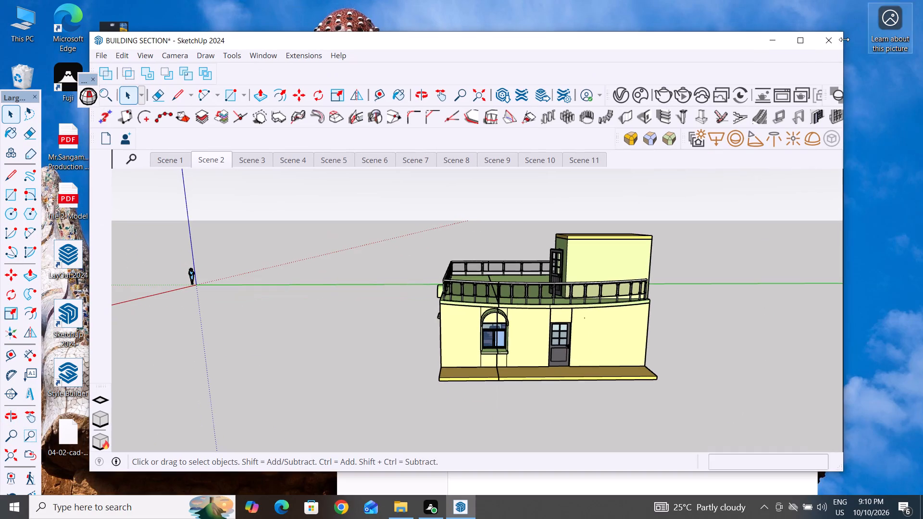
left_click_drag(612, 37, 790, 168)
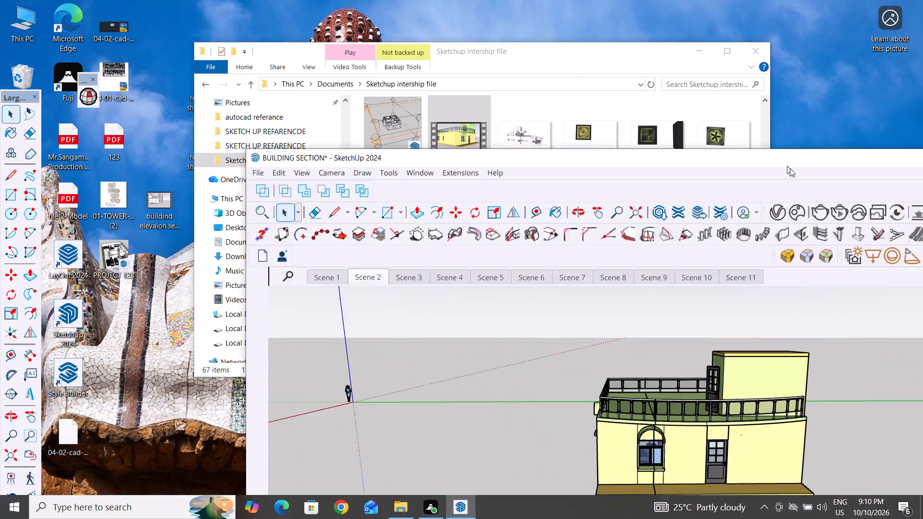
left_click_drag(790, 168, 764, 178)
left_click(461, 132)
double_click(459, 126)
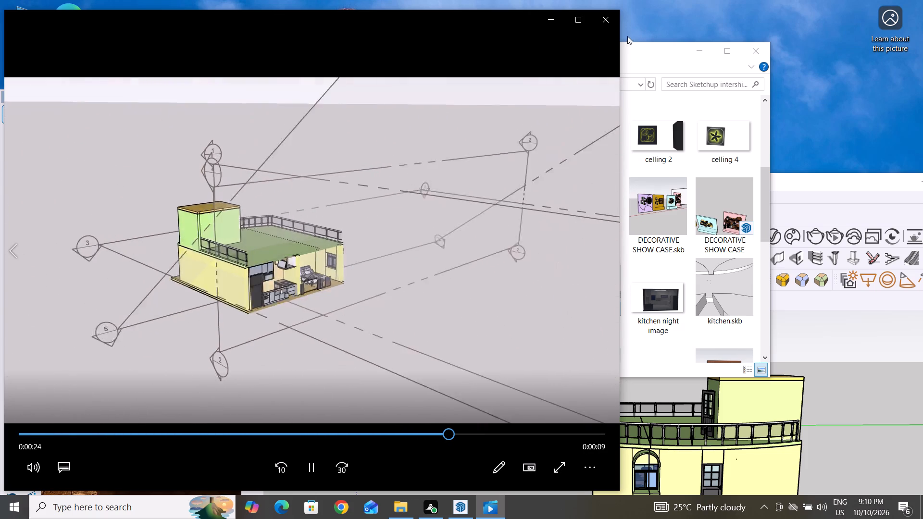
left_click(612, 18)
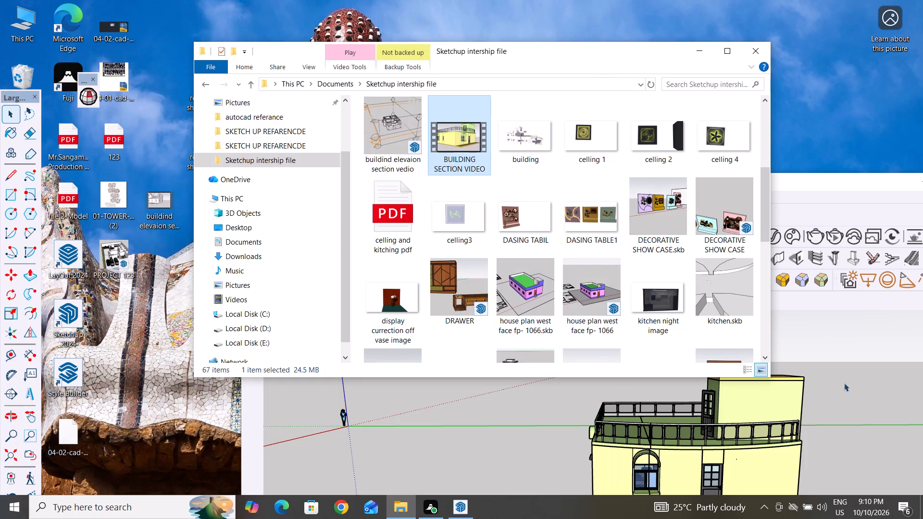
left_click(855, 370)
left_click_drag(747, 176, 742, 173)
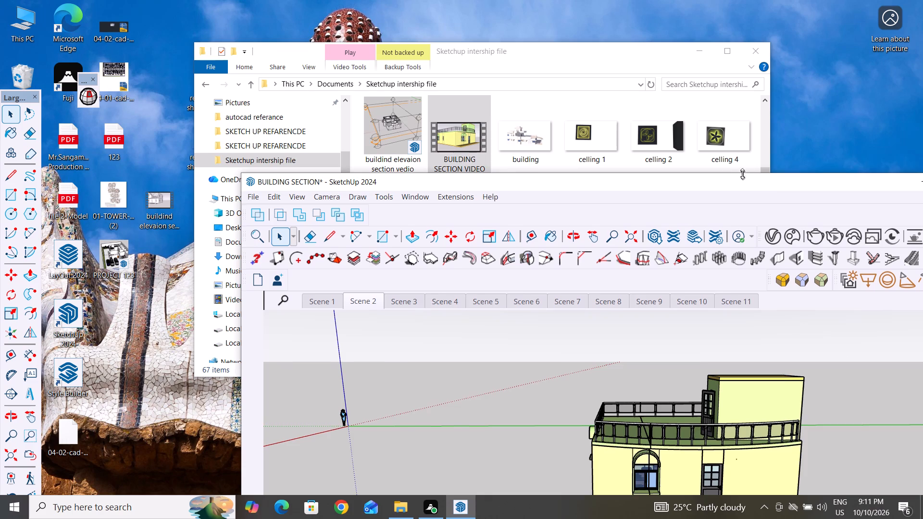
left_click_drag(742, 173, 724, 163)
left_click_drag(776, 172, 585, 48)
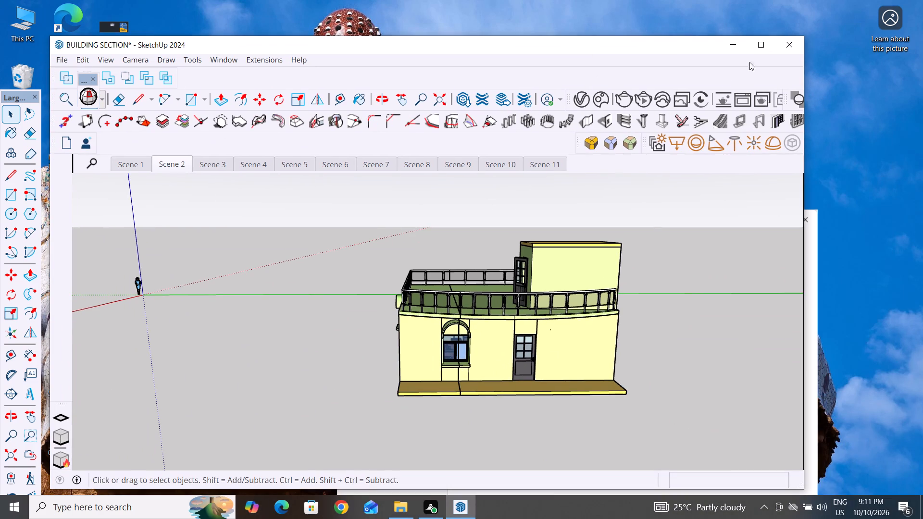
left_click(761, 36)
left_click(761, 40)
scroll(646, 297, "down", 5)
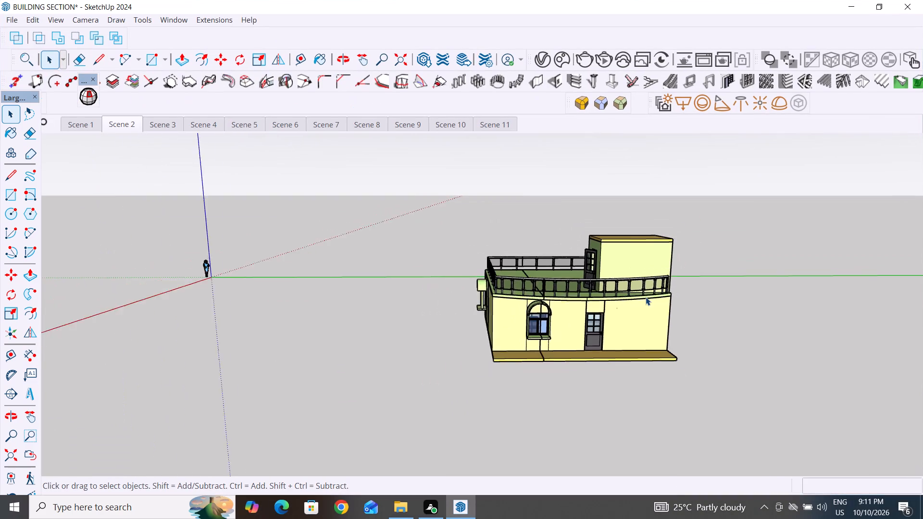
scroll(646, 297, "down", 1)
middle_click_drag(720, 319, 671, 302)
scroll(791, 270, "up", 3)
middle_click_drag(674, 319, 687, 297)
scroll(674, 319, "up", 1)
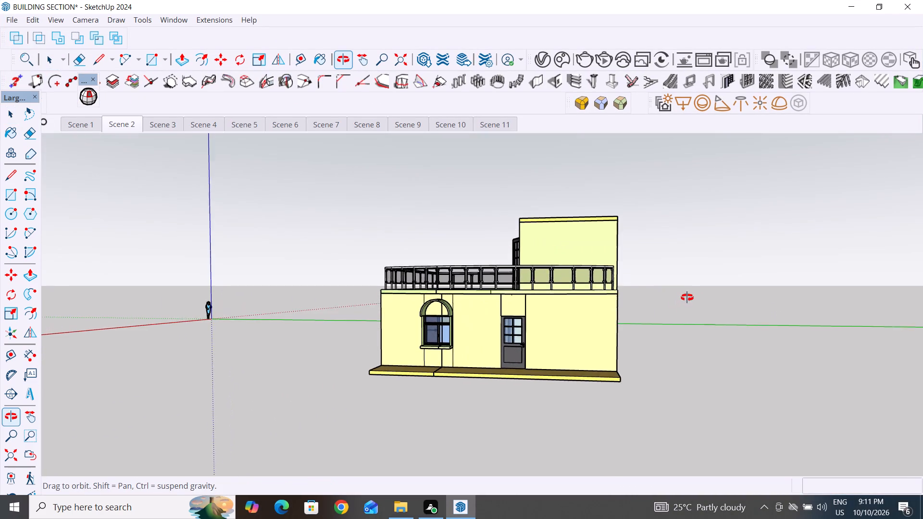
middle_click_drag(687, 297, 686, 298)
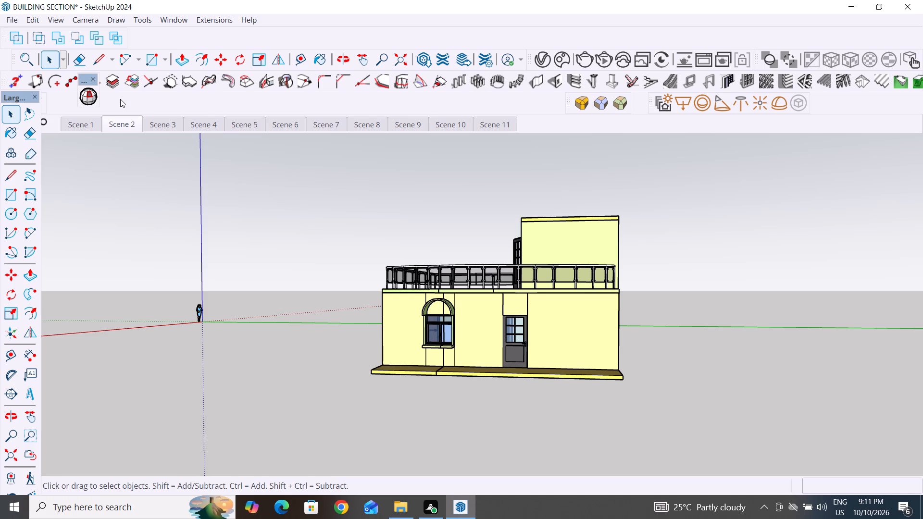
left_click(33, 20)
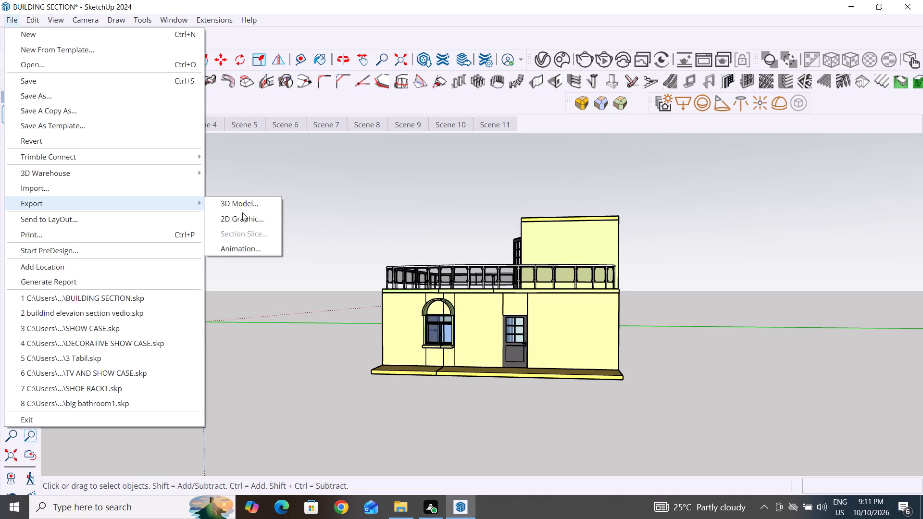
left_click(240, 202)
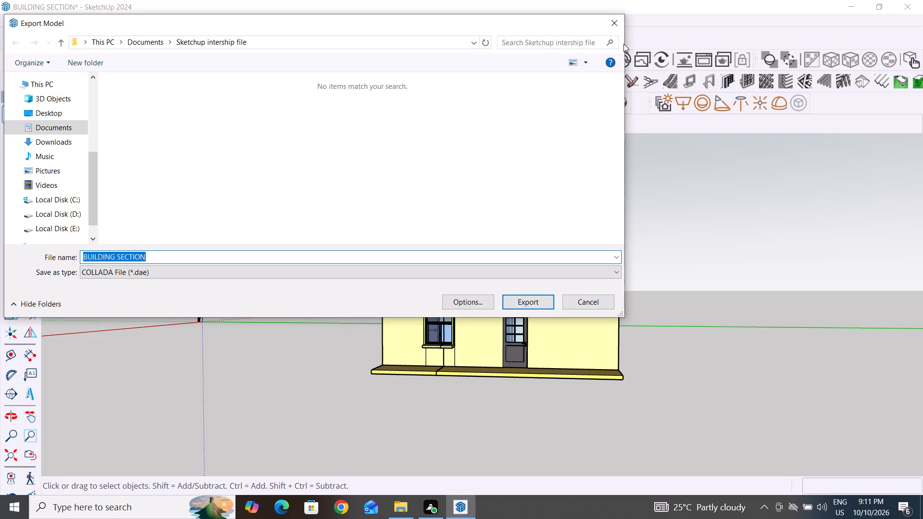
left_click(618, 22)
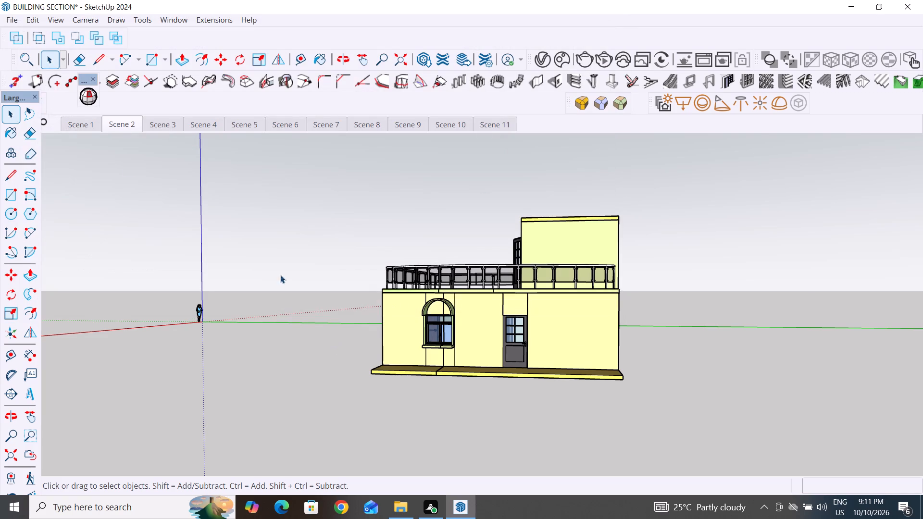
Set the scene transition time to 0.50 seconds in the model's animation settings.
left_click(30, 20)
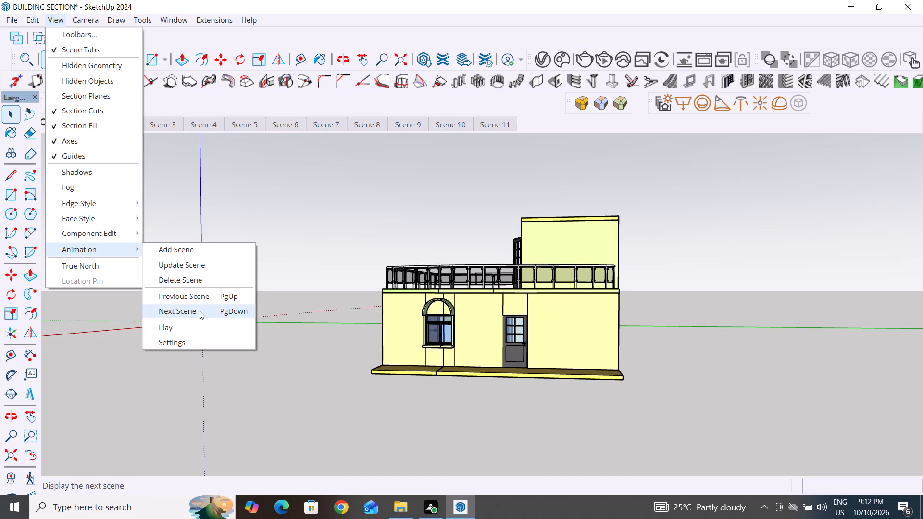
left_click(191, 343)
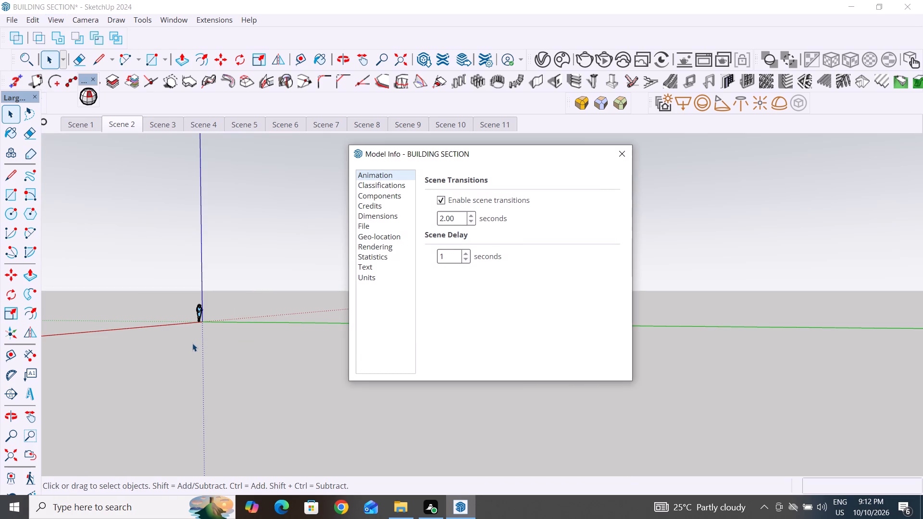
left_click(471, 222)
double_click(471, 222)
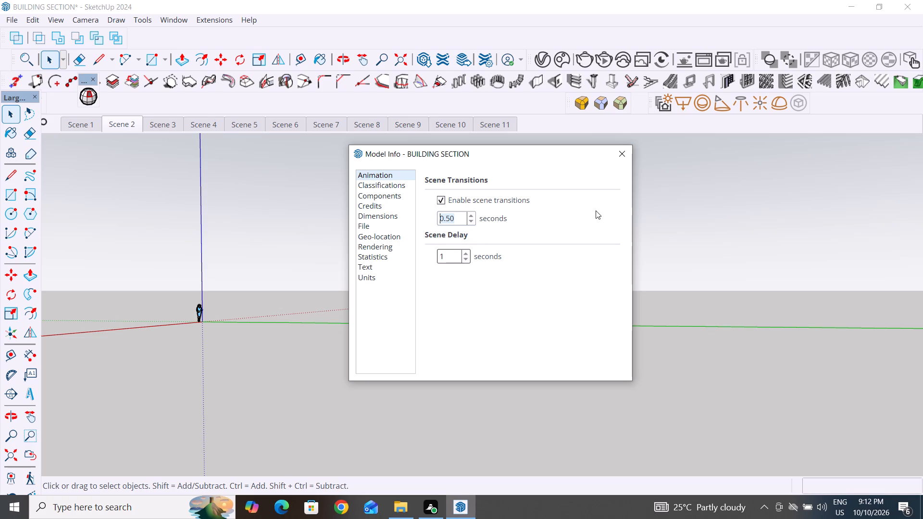
left_click(620, 155)
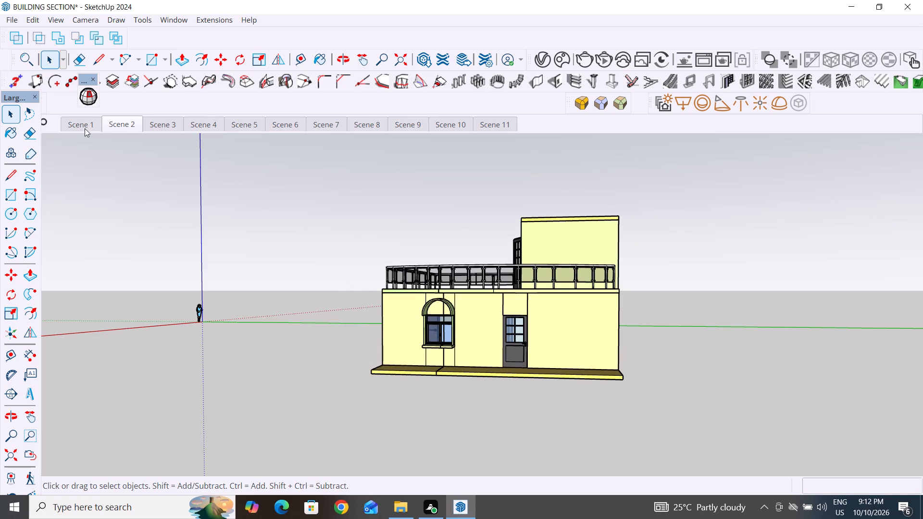
Go through the saved scenes in order from Scene 1 to Scene 8 to check the transitions and views.
left_click(85, 128)
left_click(122, 122)
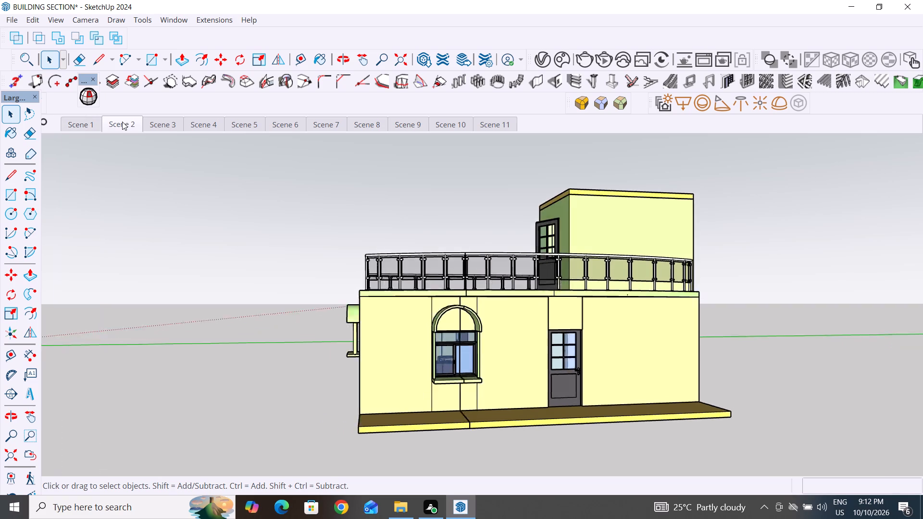
left_click(158, 125)
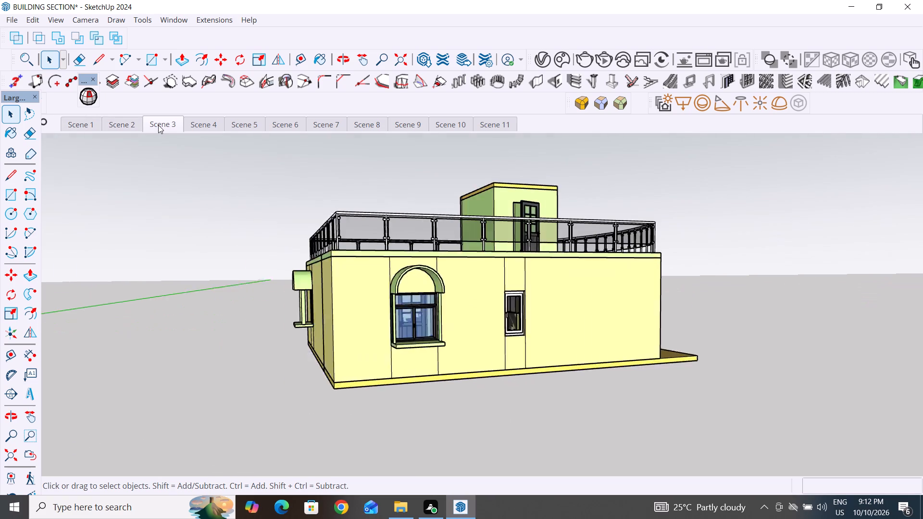
left_click(208, 129)
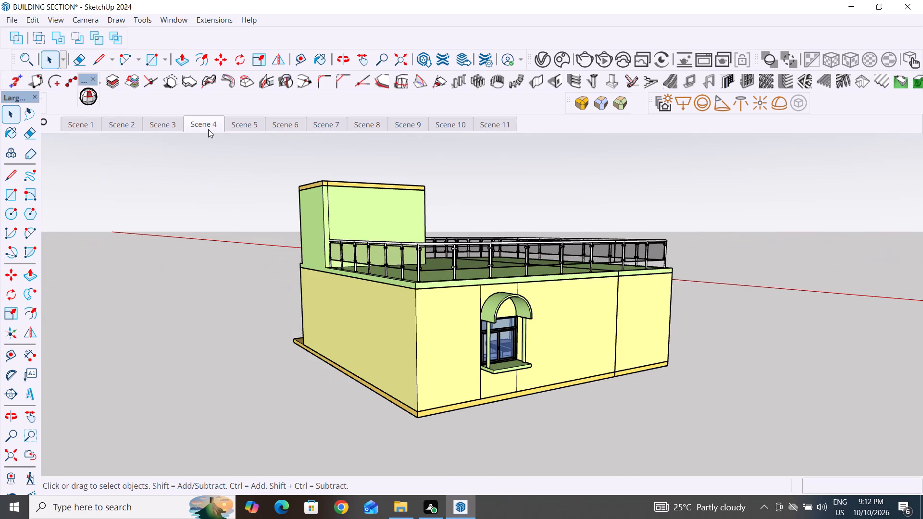
left_click(245, 123)
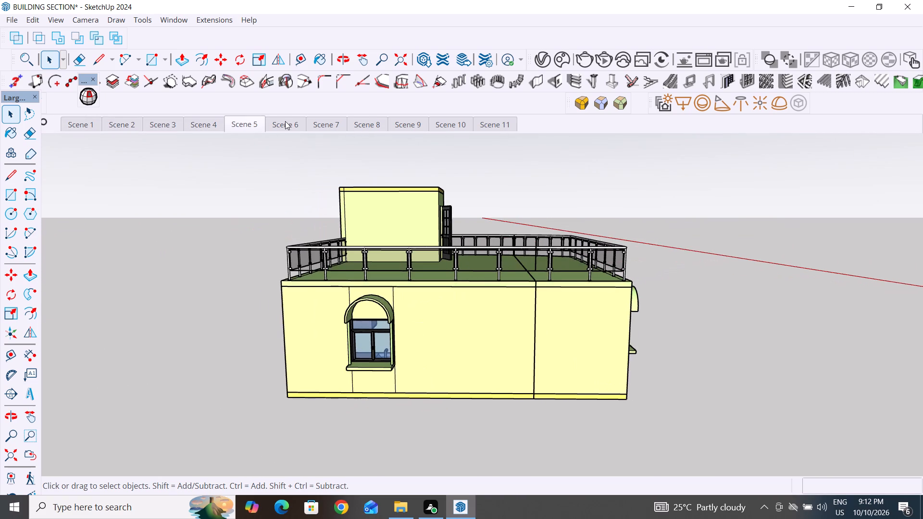
left_click(285, 121)
left_click(319, 125)
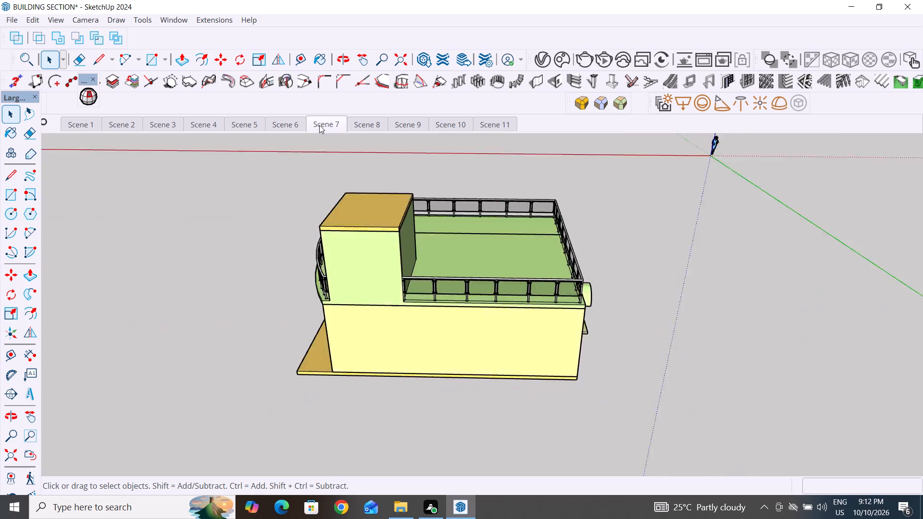
left_click(372, 127)
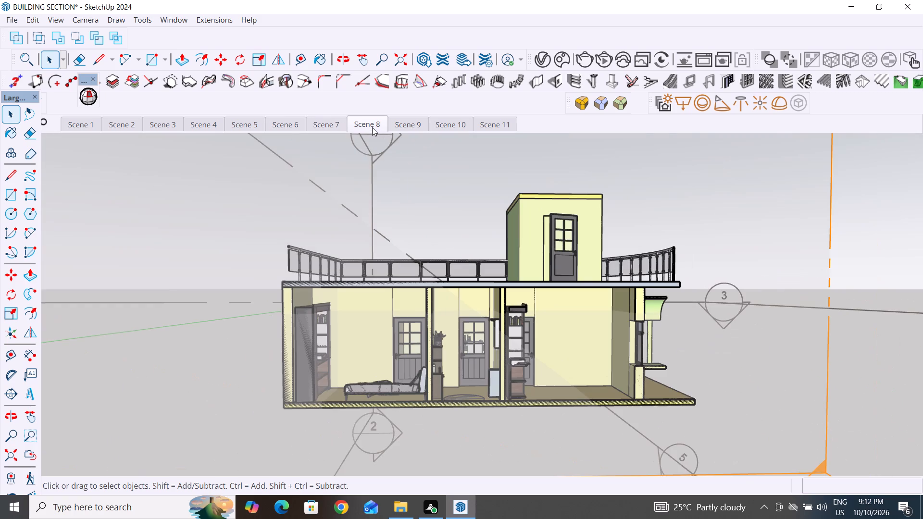
In Scene 8, select section planes 3 and 5 together and hide them.
scroll(324, 235, "down", 4)
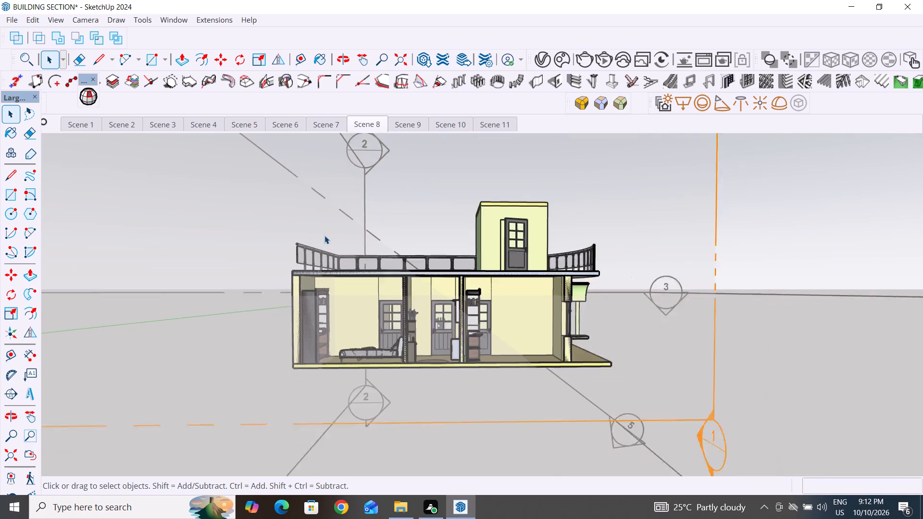
scroll(324, 235, "down", 9)
middle_click_drag(324, 235, 310, 317)
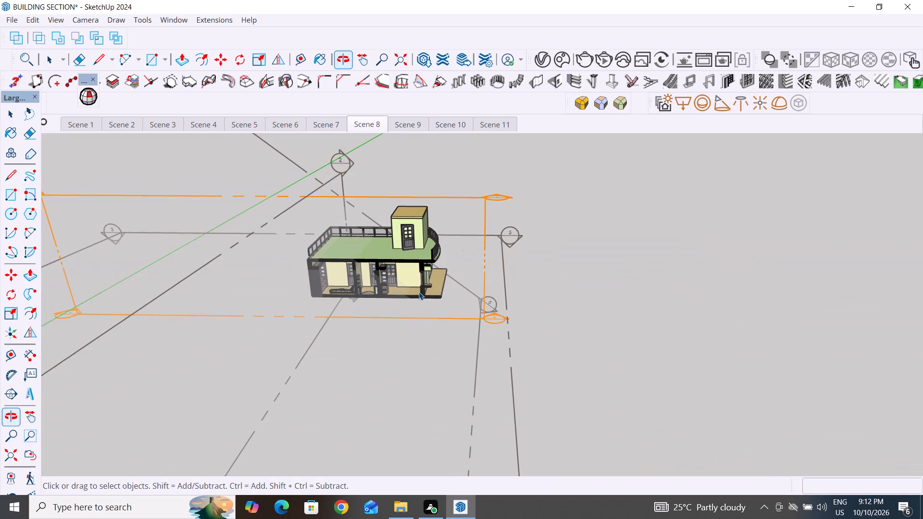
left_click(116, 155)
left_click(762, 215)
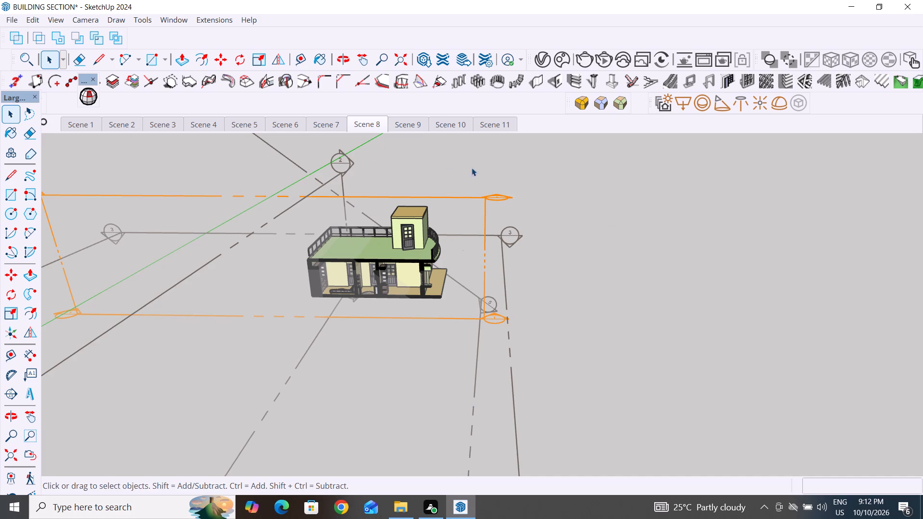
left_click(640, 185)
scroll(552, 242, "down", 20)
scroll(552, 242, "down", 1)
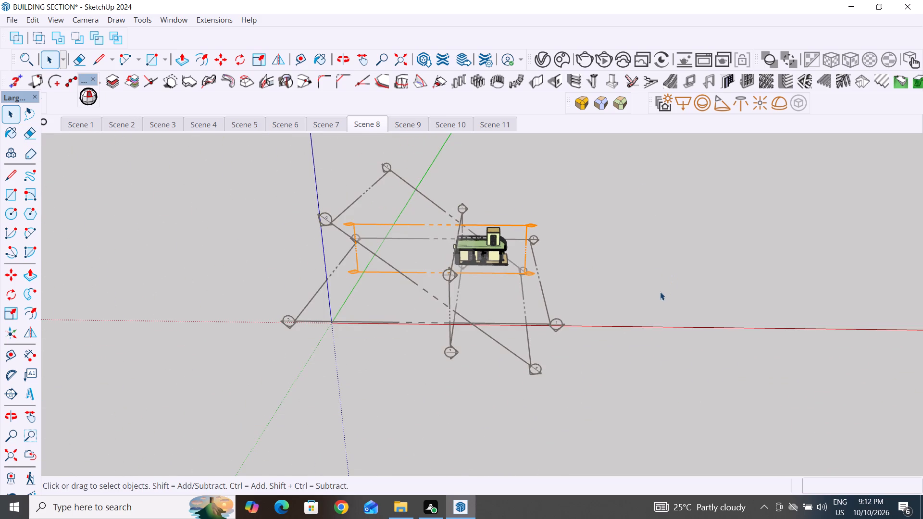
left_click_drag(651, 290, 498, 339)
right_click(524, 316)
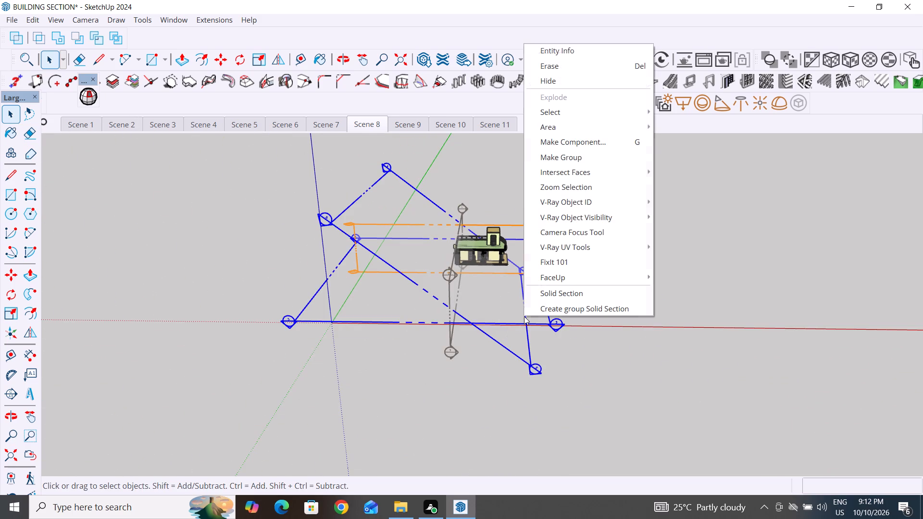
left_click(575, 75)
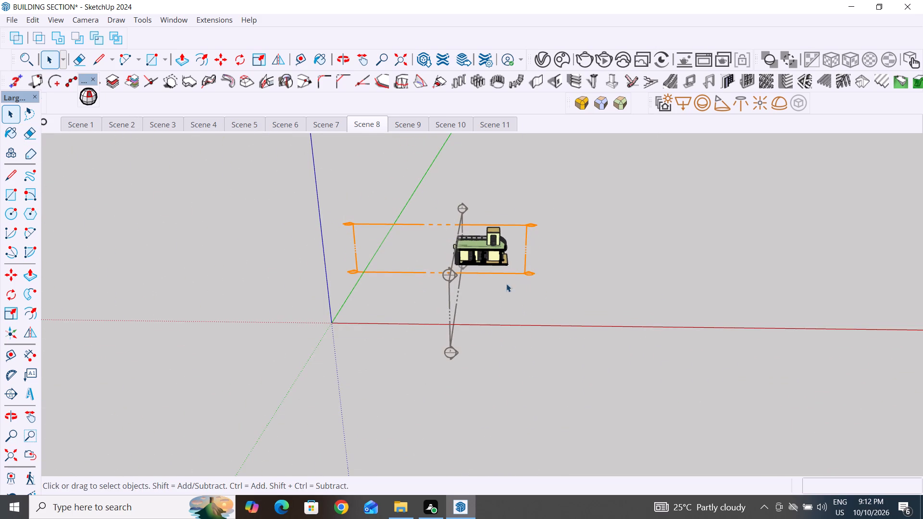
Hide section plane 2 and the active section plane 1 around the building in Scene 8.
left_click_drag(514, 310, 401, 350)
right_click(450, 287)
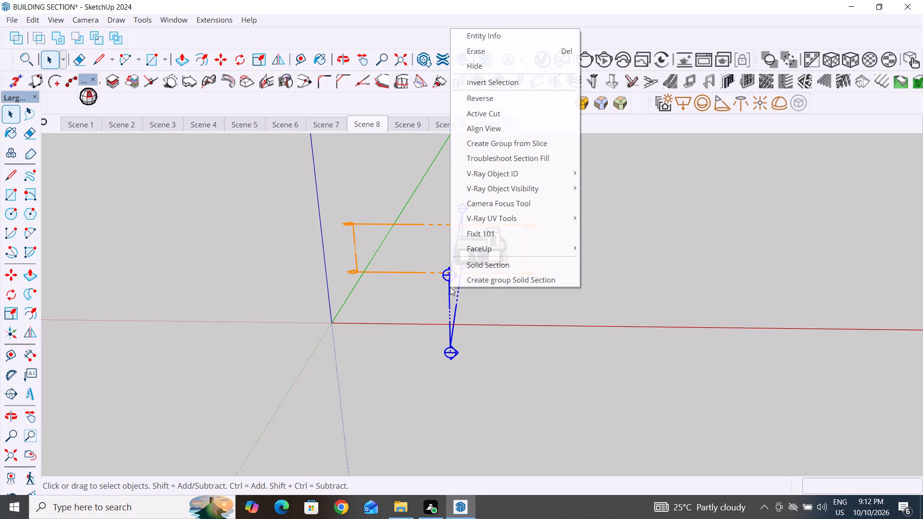
left_click(501, 66)
left_click_drag(429, 192, 424, 200)
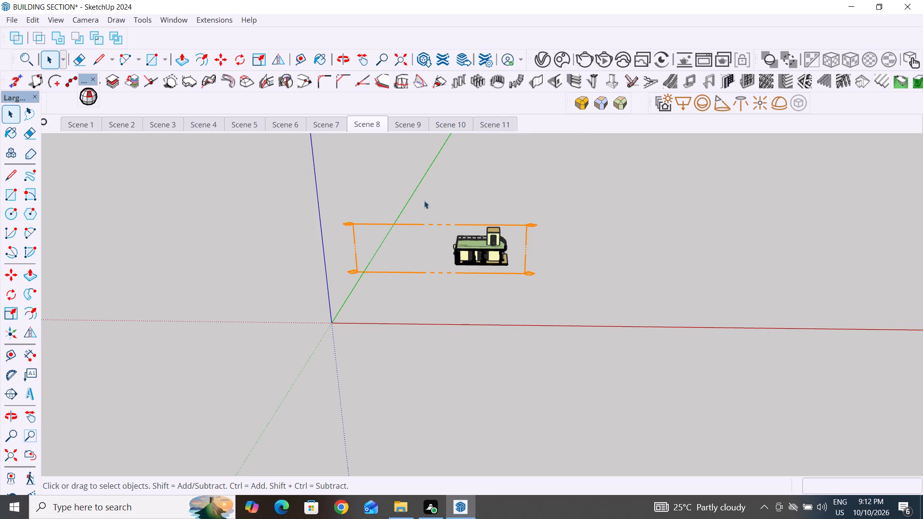
left_click_drag(424, 200, 342, 295)
right_click(354, 271)
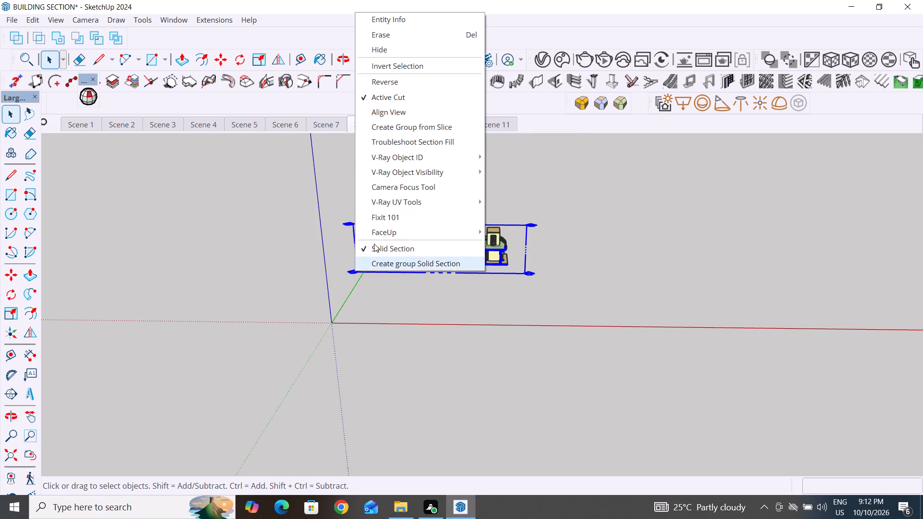
left_click(399, 48)
left_click(447, 308)
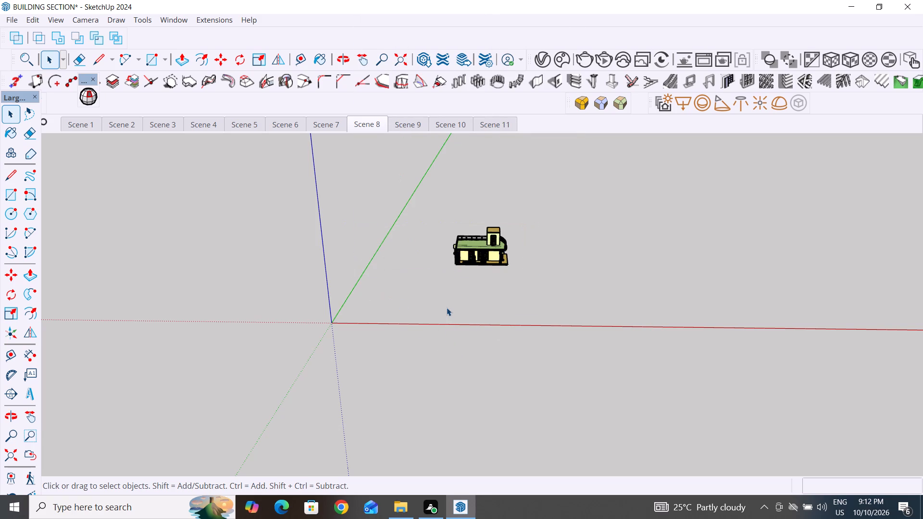
Return to Scene 1.
left_click(76, 121)
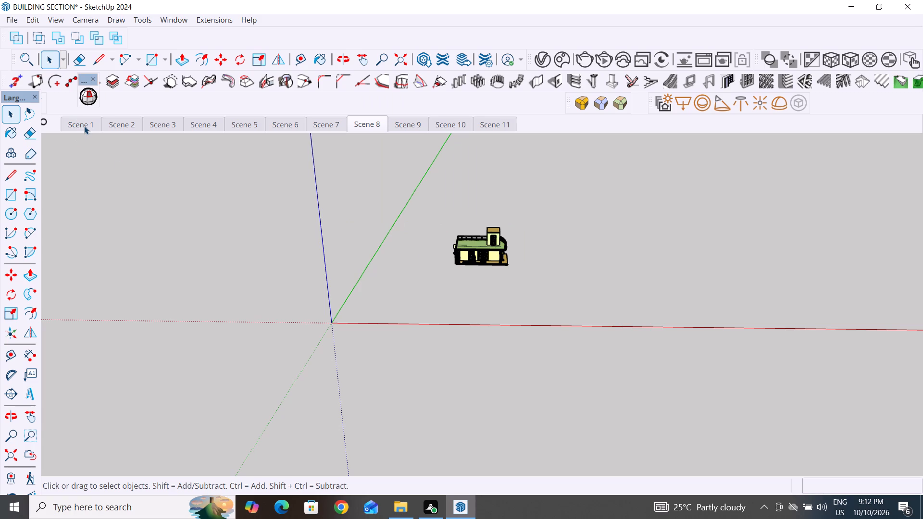
left_click(84, 126)
Open Scene 9 and examine the section planes and the active cut around the building.
left_click(404, 128)
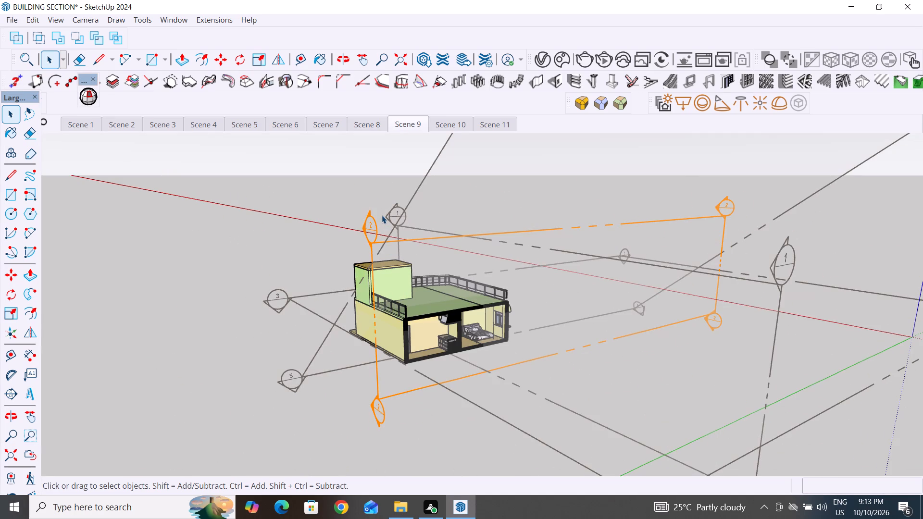
left_click(611, 183)
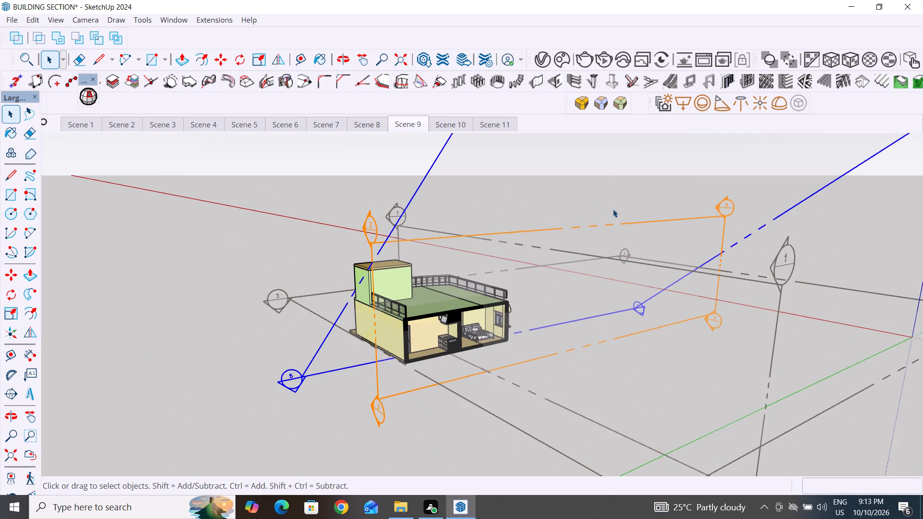
right_click(639, 223)
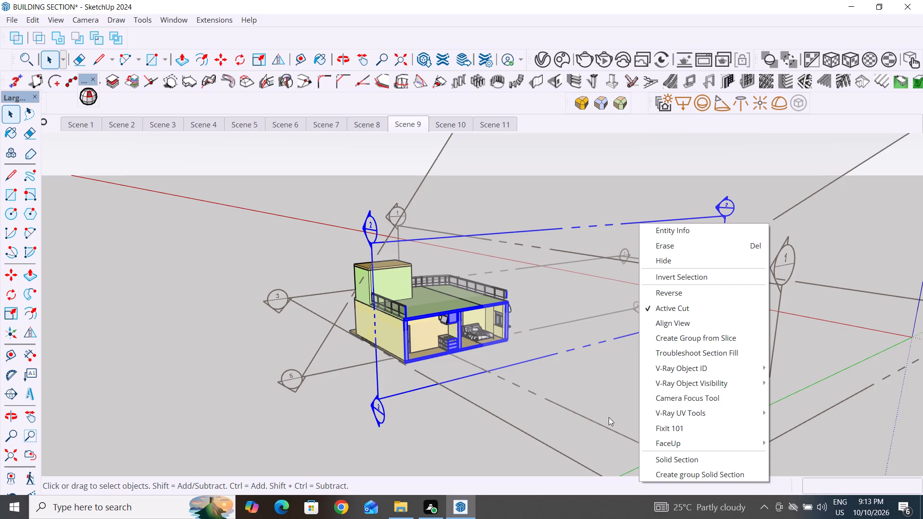
left_click(611, 398)
scroll(611, 398, "down", 3)
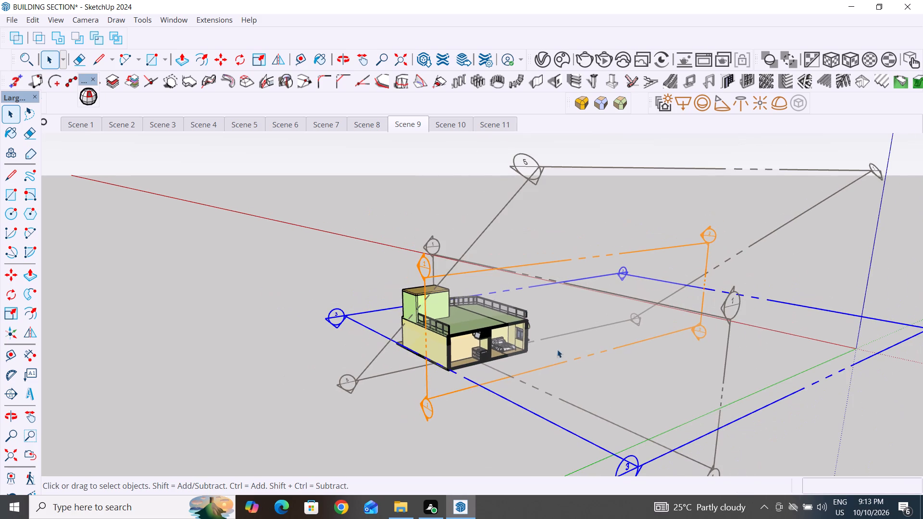
Open Scene 10, followed by Scene 11, and examine how the section planes surround the building.
left_click(453, 119)
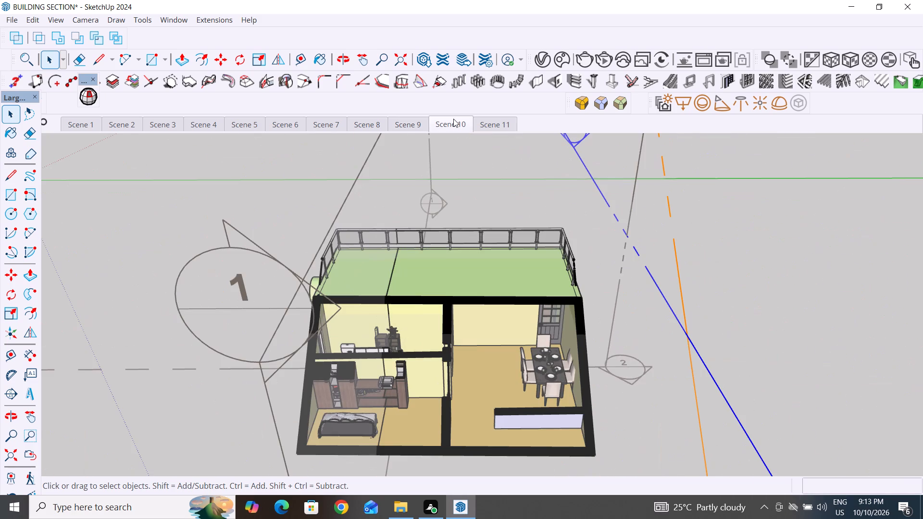
left_click_drag(499, 122, 499, 131)
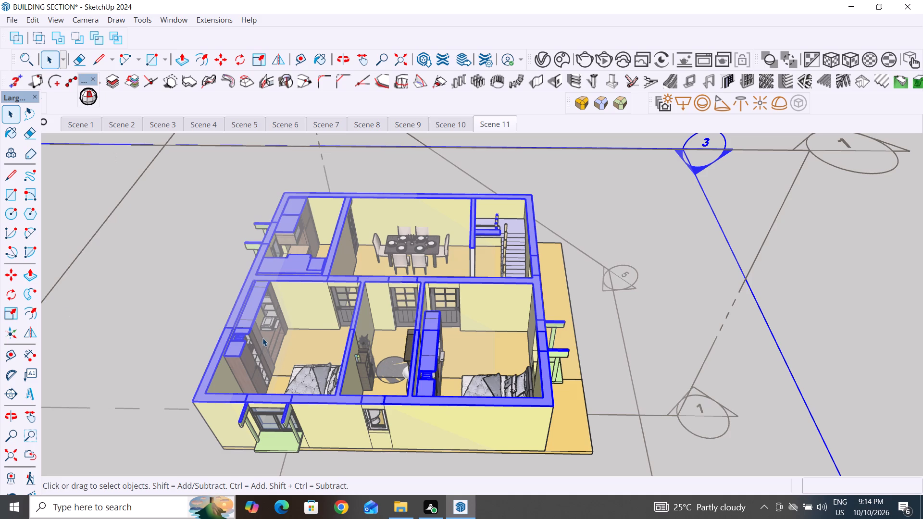
scroll(461, 363, "down", 5)
left_click(706, 346)
scroll(706, 346, "down", 4)
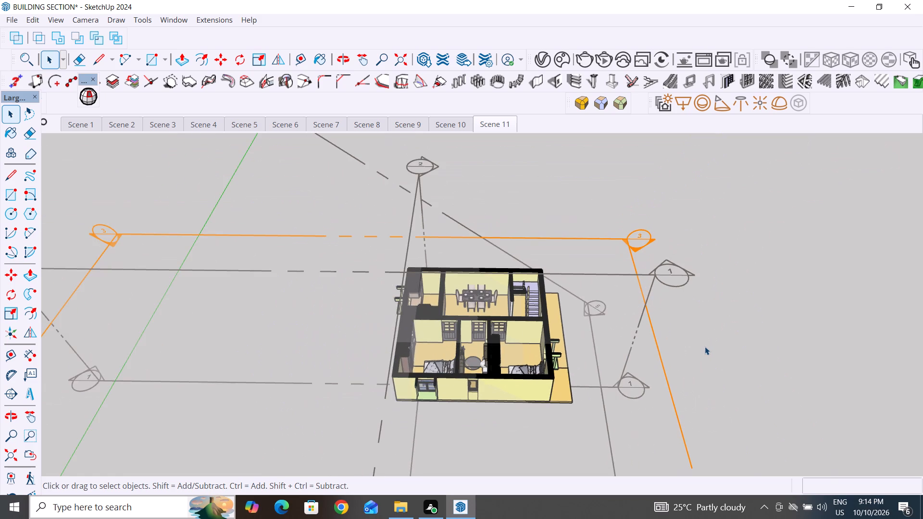
scroll(655, 347, "down", 3)
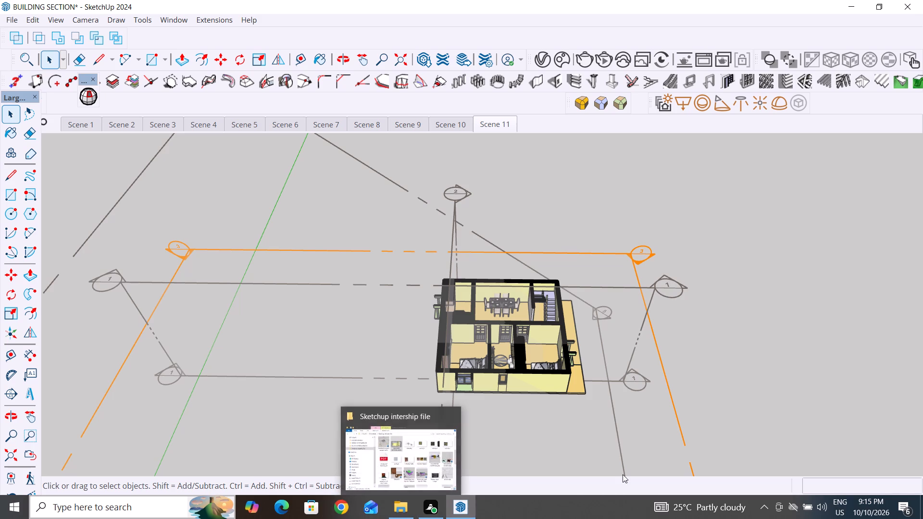
left_click(515, 421)
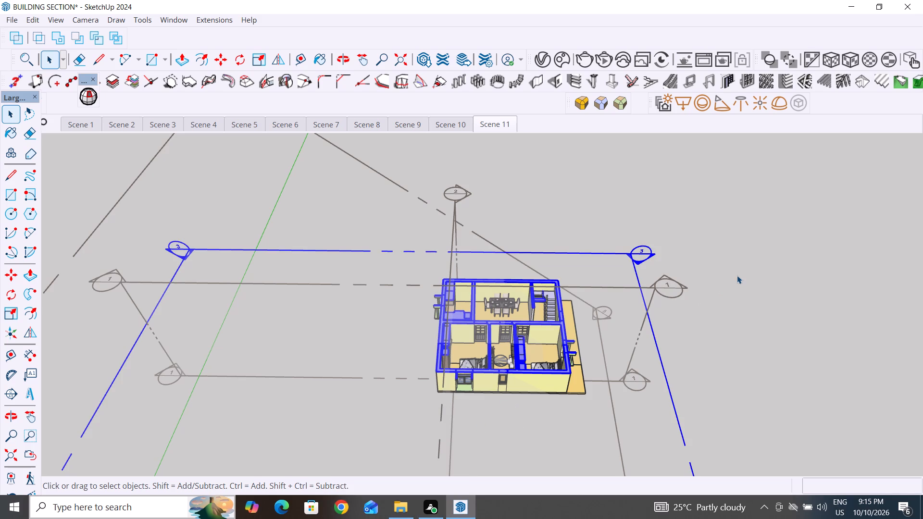
left_click(738, 275)
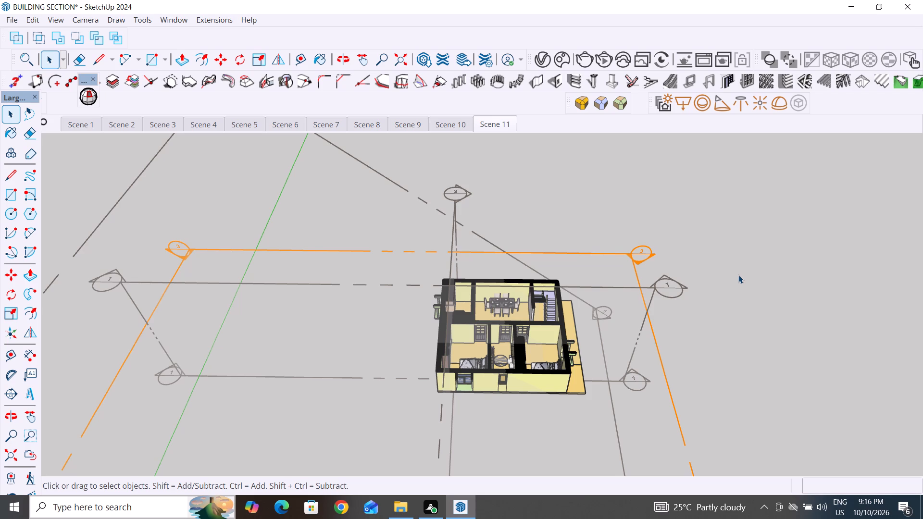
scroll(630, 390, "down", 3)
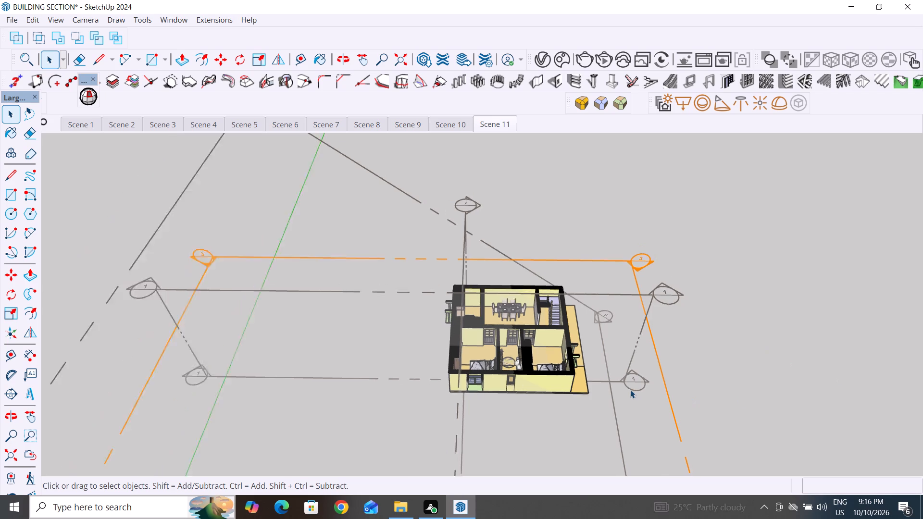
scroll(630, 390, "down", 1)
middle_click_drag(699, 383, 418, 317)
left_click(599, 306)
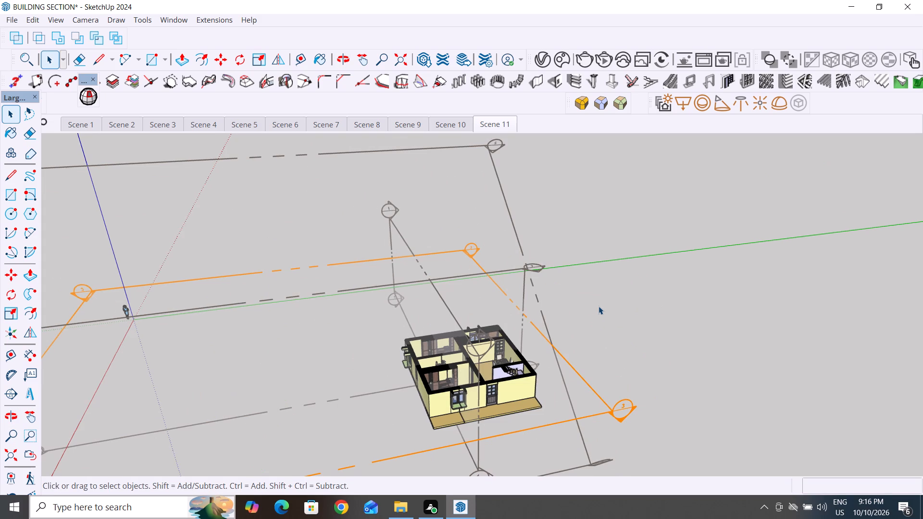
scroll(599, 306, "down", 5)
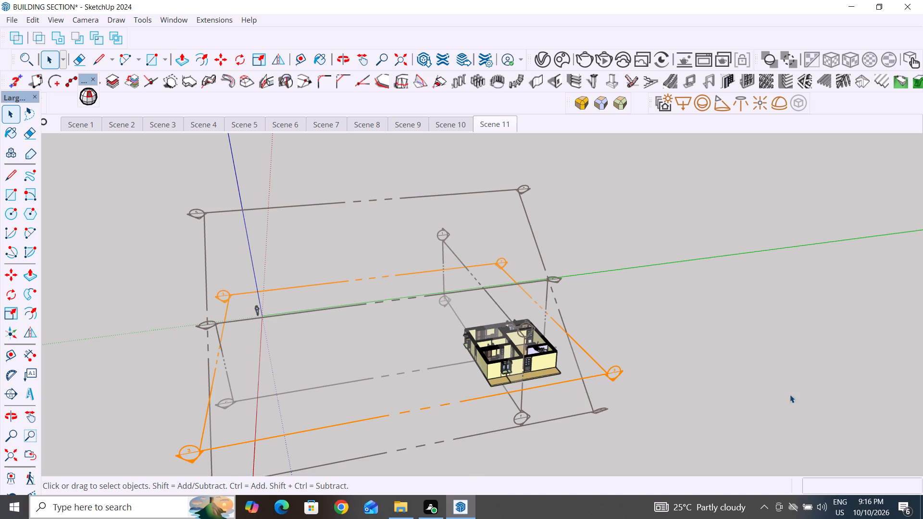
Watch BUILDING SECTION VIDEO from the Sketchup intership file folder and return to the full-screen SketchUp model.
left_click(886, 4)
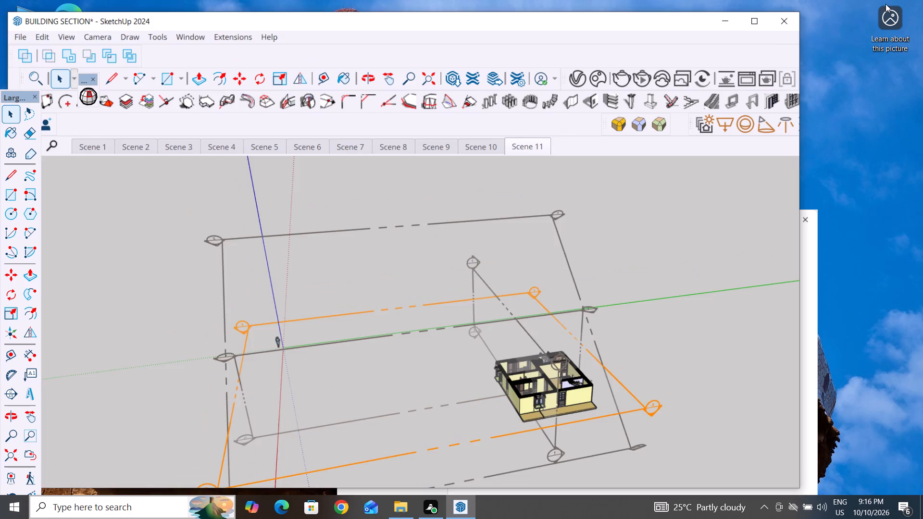
left_click_drag(545, 49, 682, 305)
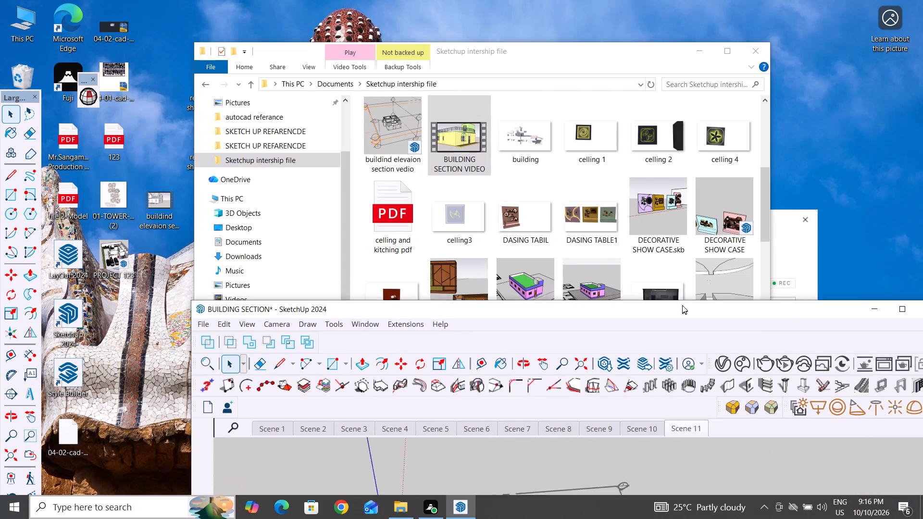
left_click_drag(682, 305, 556, 200)
left_click(465, 137)
double_click(465, 137)
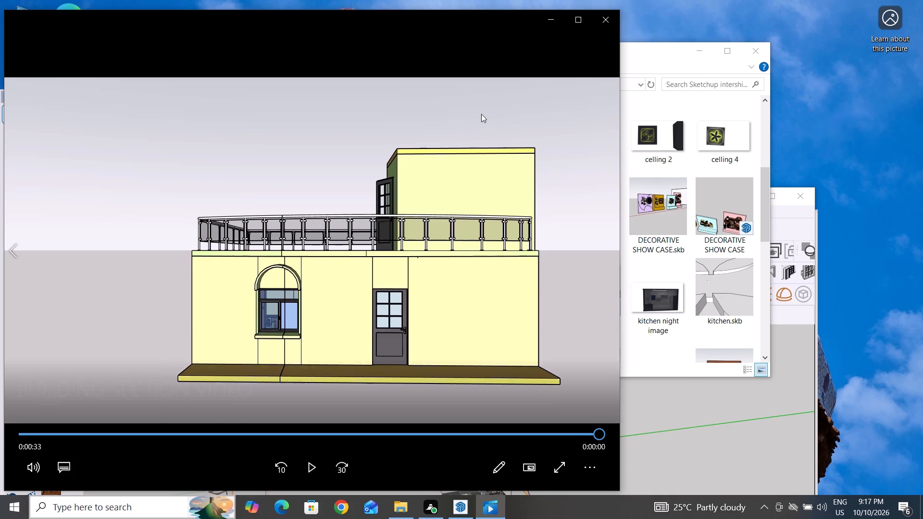
left_click(599, 20)
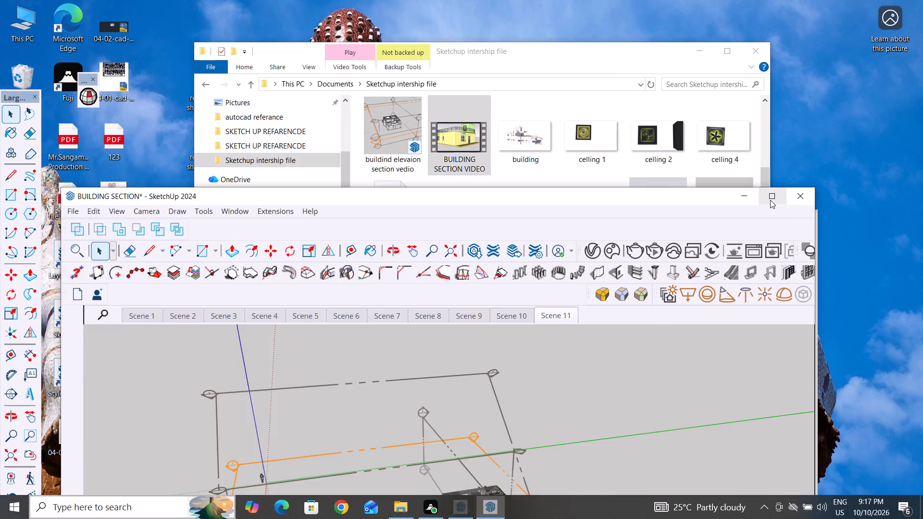
left_click(770, 200)
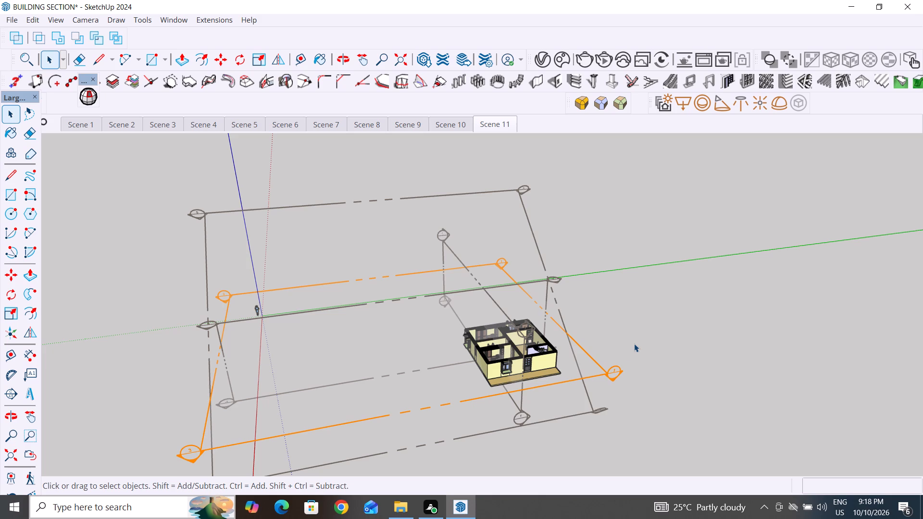
Return to Scene 1.
left_click(90, 125)
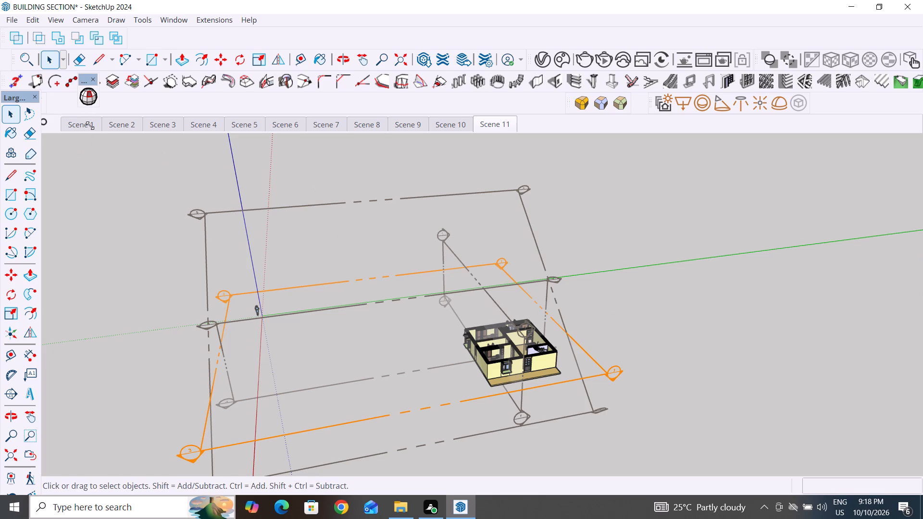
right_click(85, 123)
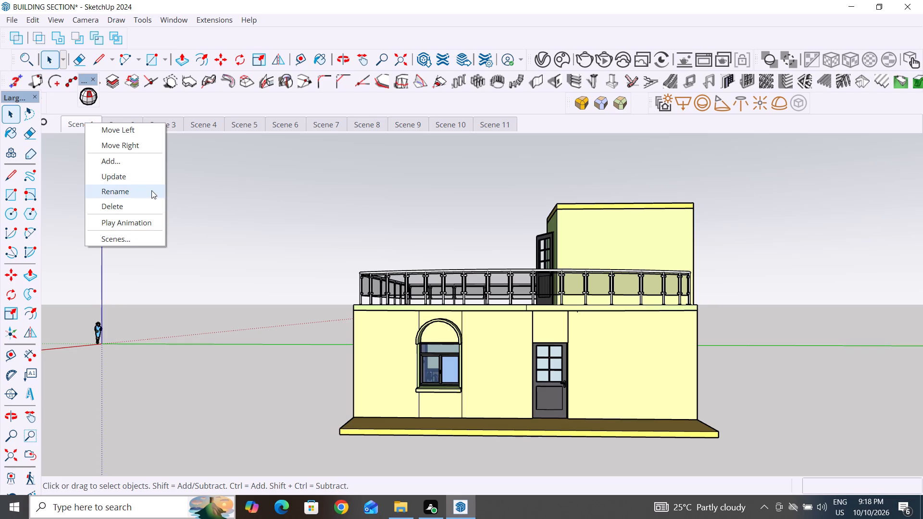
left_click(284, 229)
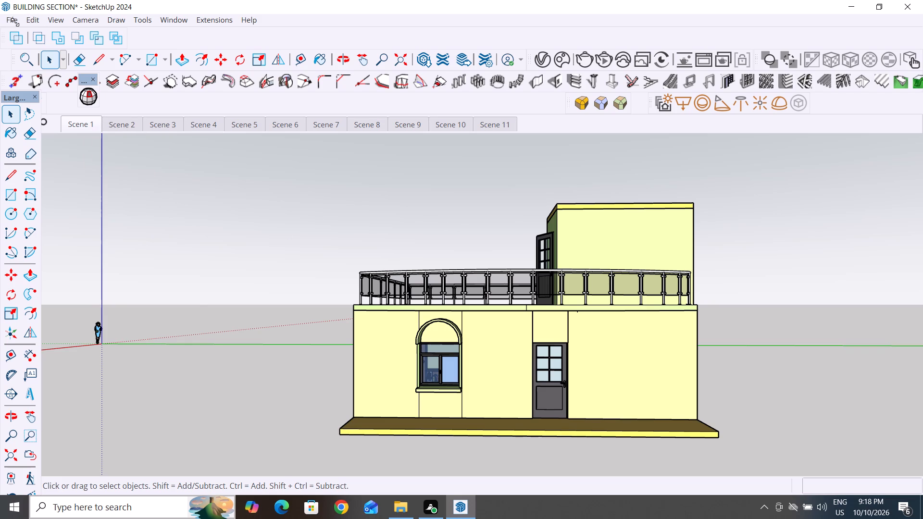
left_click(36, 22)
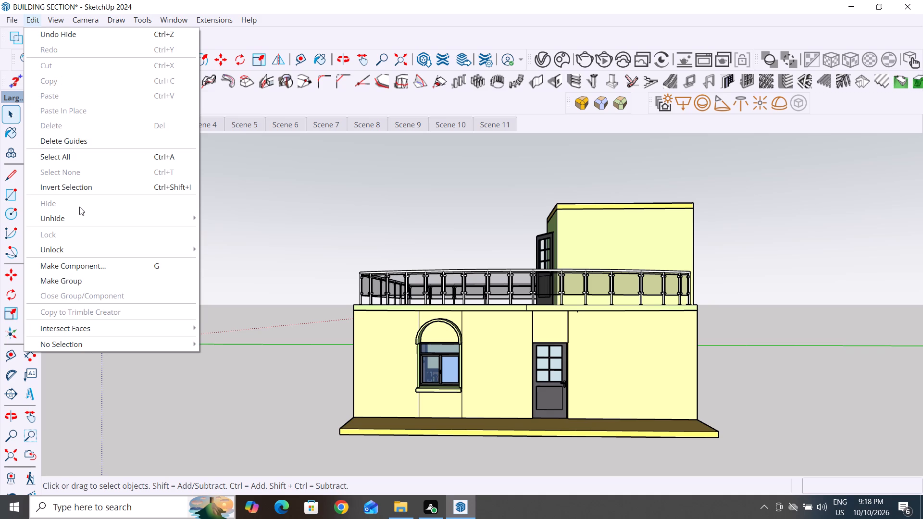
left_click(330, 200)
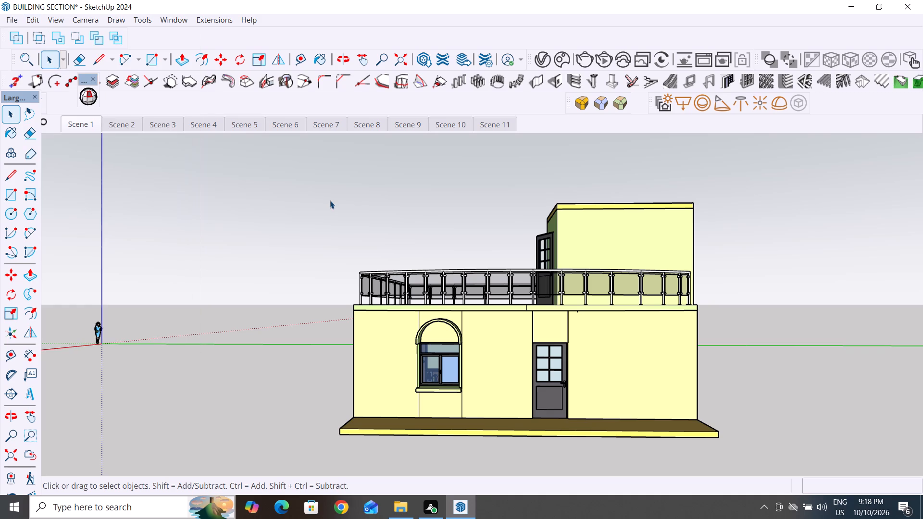
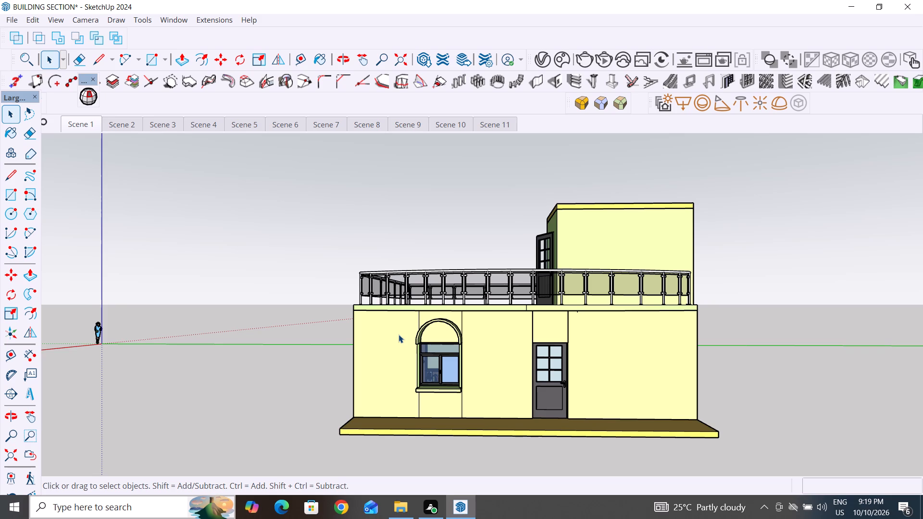
Step through Scenes 2 to 7 in order and examine the building in each elevation and roof view.
scroll(452, 315, "down", 14)
left_click(124, 122)
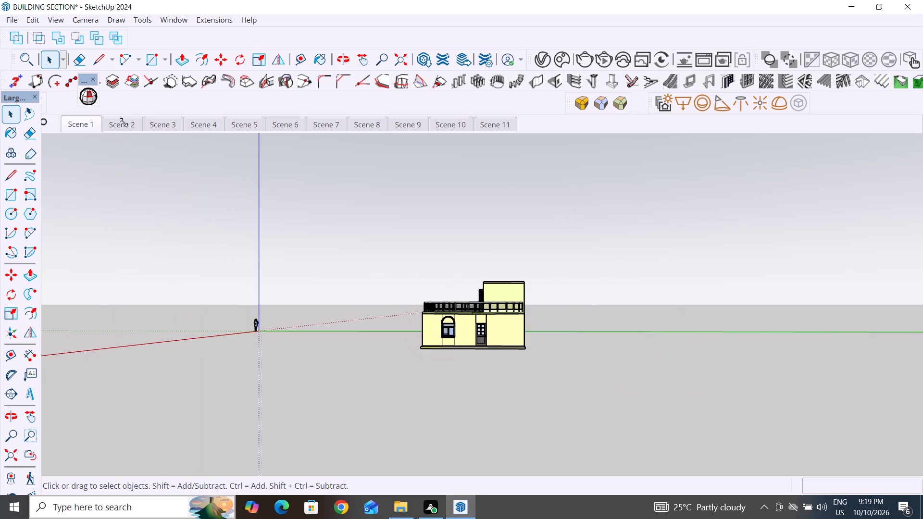
left_click(160, 125)
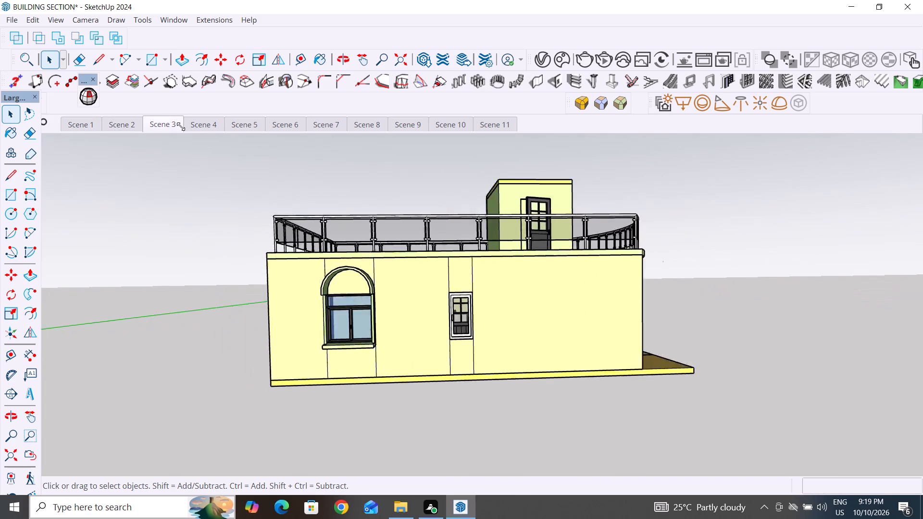
left_click(195, 130)
left_click(243, 124)
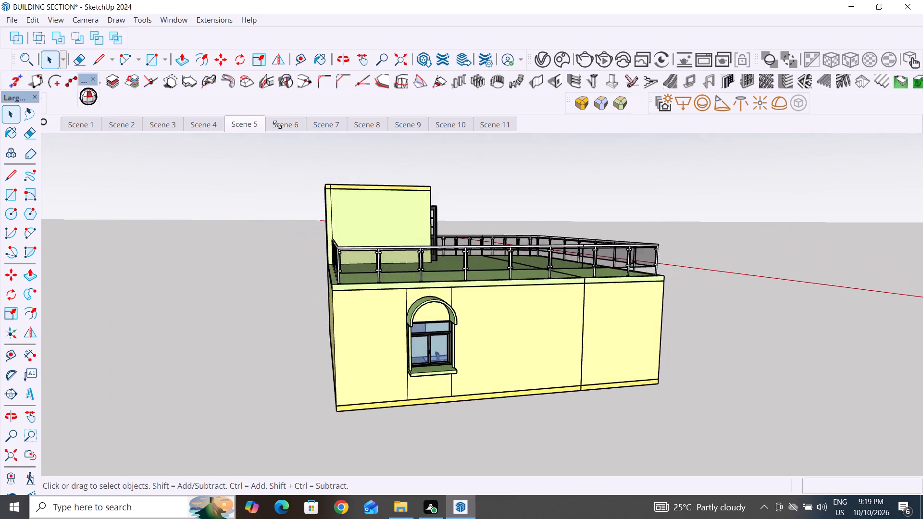
left_click(277, 124)
left_click(318, 125)
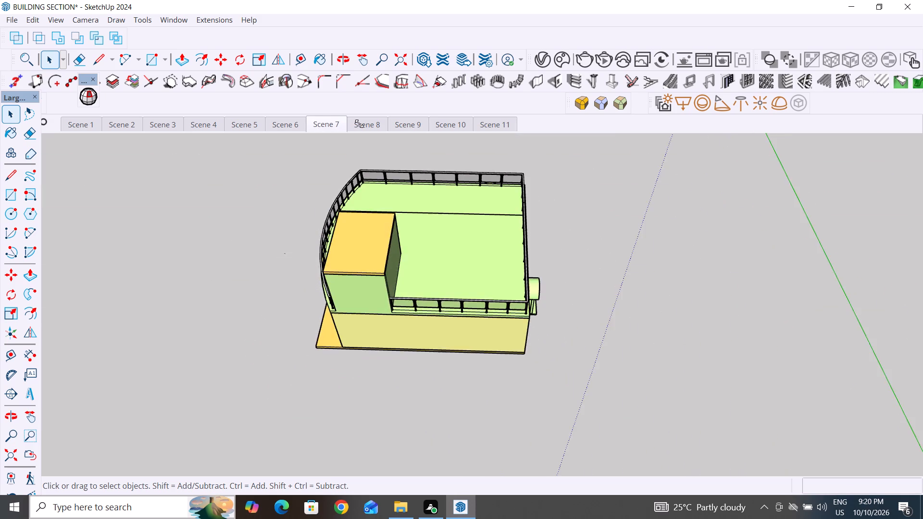
In Scene 8, hide the active section plane 1 and section plane 5 around the building.
left_click(359, 124)
scroll(372, 204, "down", 8)
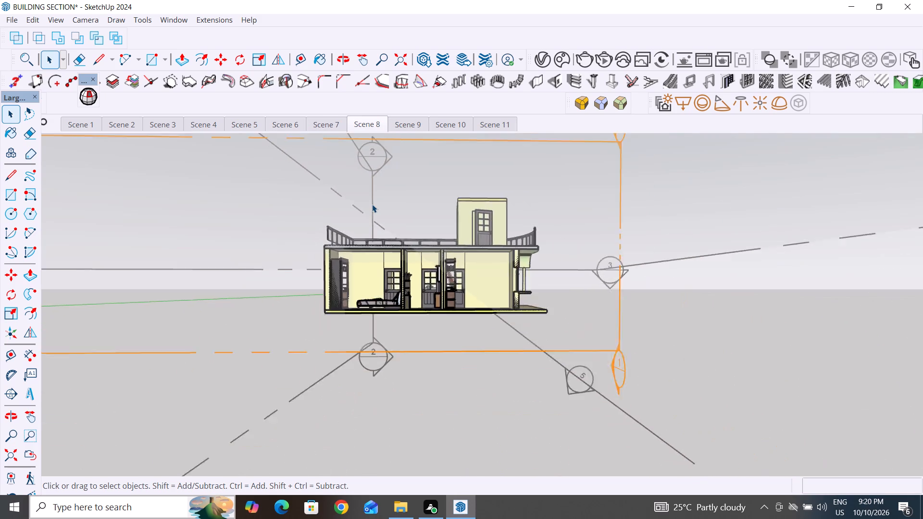
scroll(372, 204, "down", 8)
scroll(595, 298, "down", 1)
left_click_drag(599, 299, 553, 334)
right_click(564, 319)
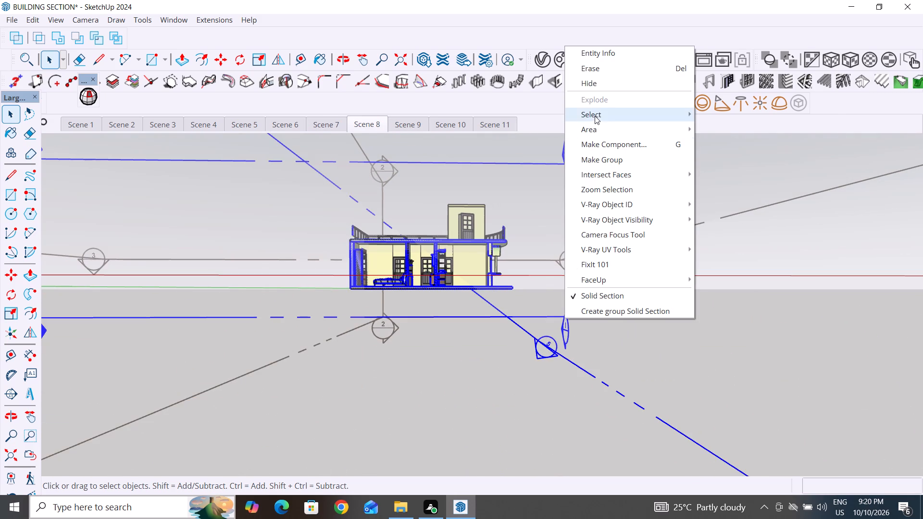
right_click(513, 319)
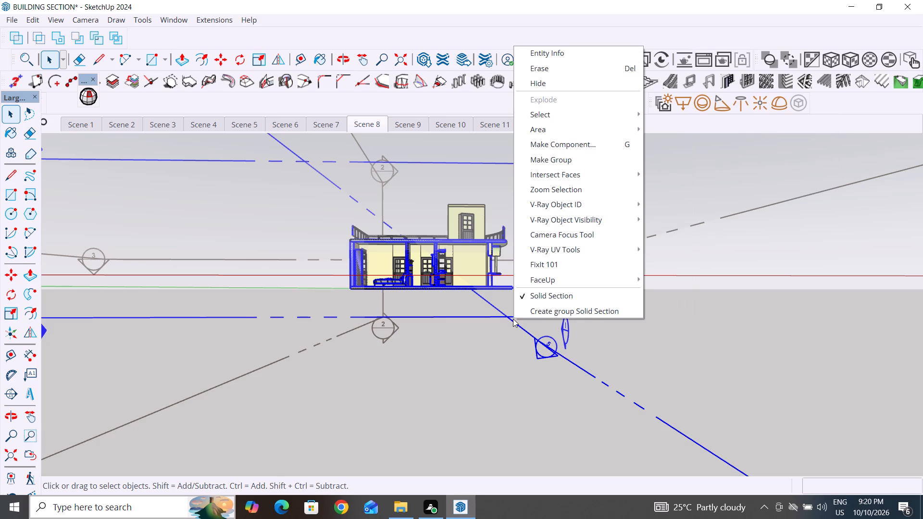
right_click(506, 317)
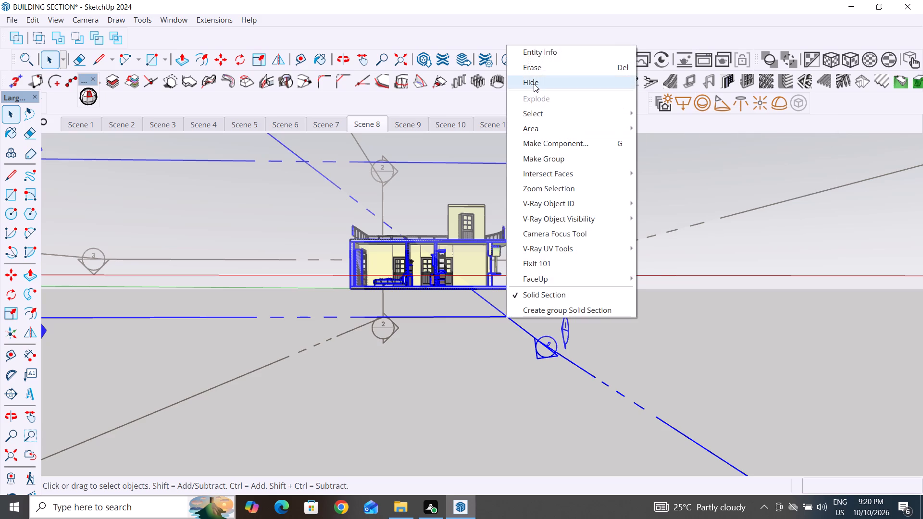
left_click(534, 83)
Hide the remaining section planes around the building in Scene 8, including planes 2 and 3.
left_click_drag(739, 201, 677, 273)
left_click_drag(412, 316, 283, 374)
left_click(287, 357)
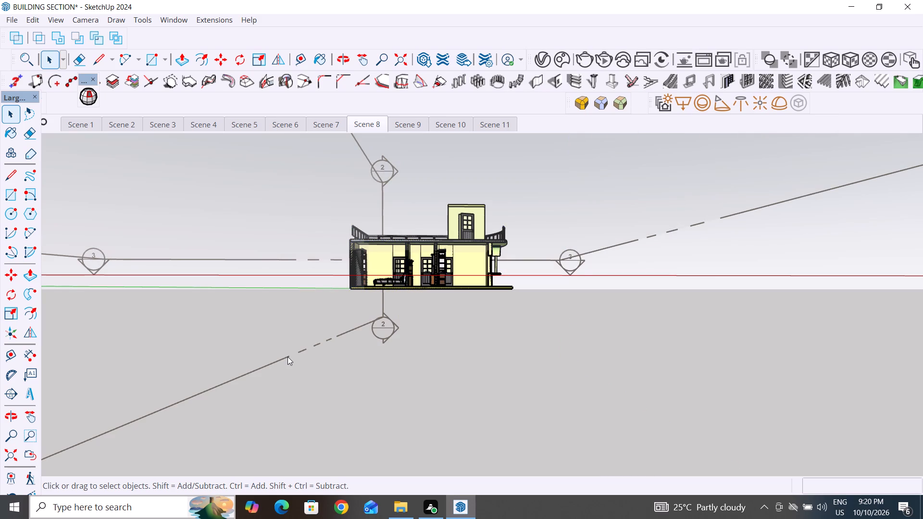
scroll(291, 350, "down", 4)
scroll(417, 307, "down", 4)
scroll(473, 364, "down", 2)
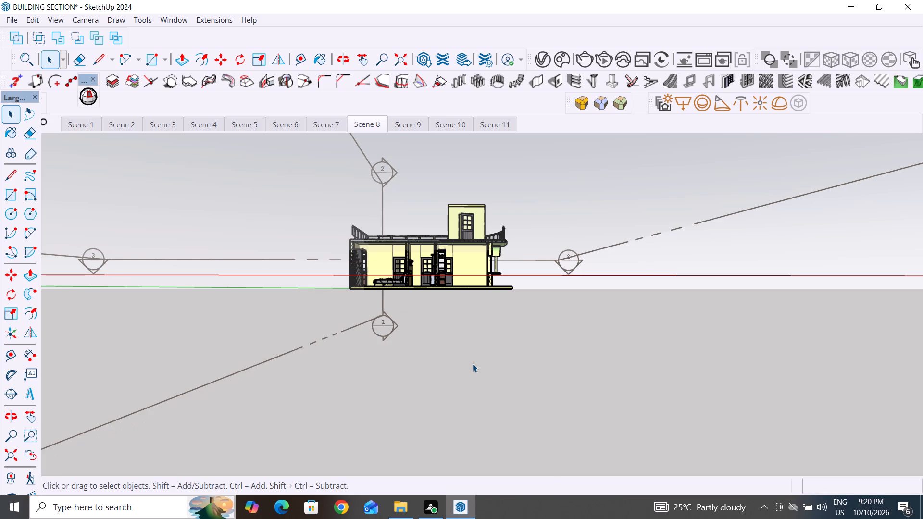
scroll(413, 383, "down", 6)
middle_click_drag(635, 238, 614, 455)
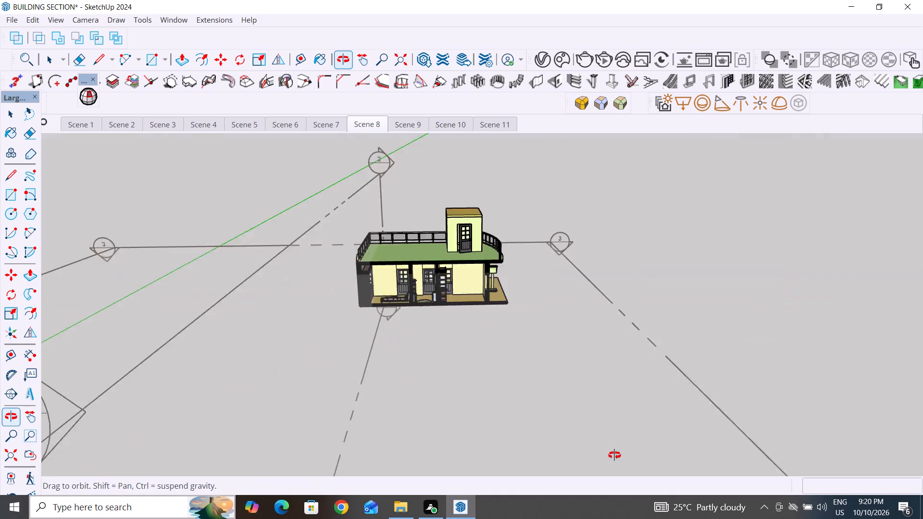
middle_click_drag(614, 455, 588, 461)
scroll(567, 243, "down", 5)
left_click_drag(638, 356, 443, 417)
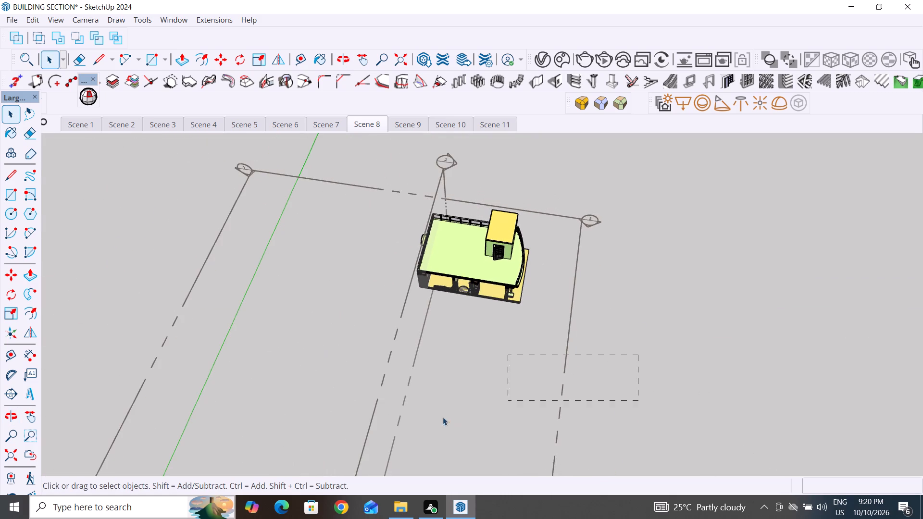
left_click_drag(443, 417, 326, 420)
right_click(383, 381)
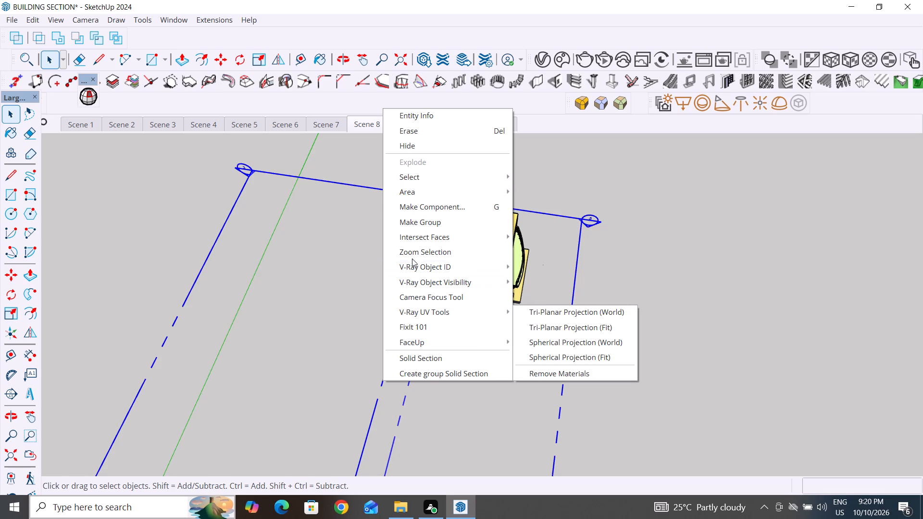
left_click(417, 141)
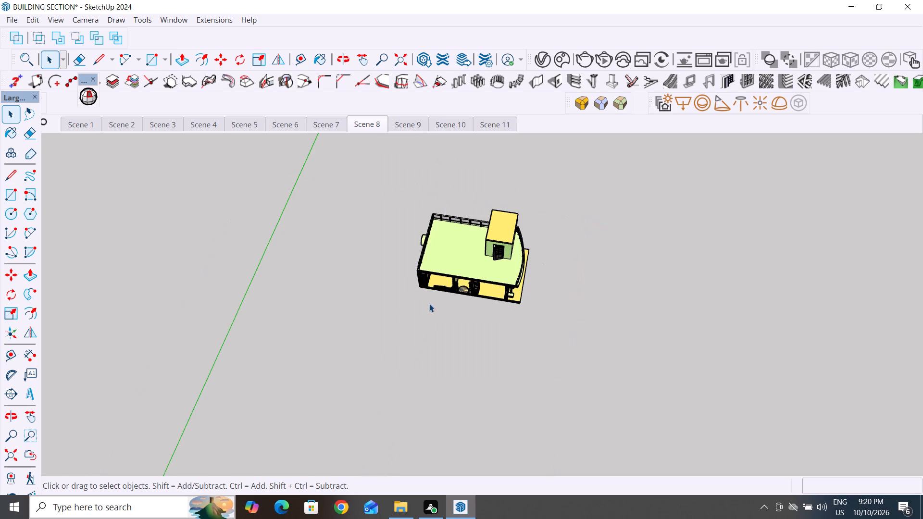
Open Scene 9.
left_click(413, 128)
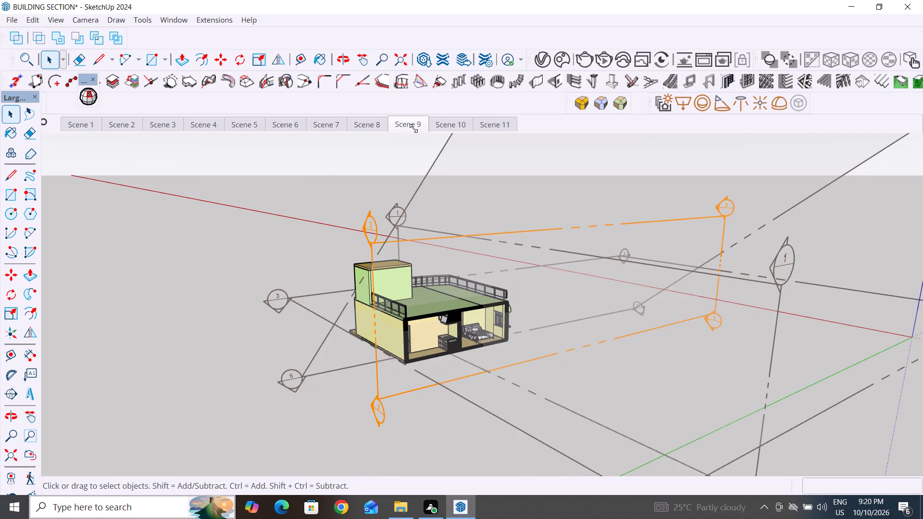
left_click(189, 262)
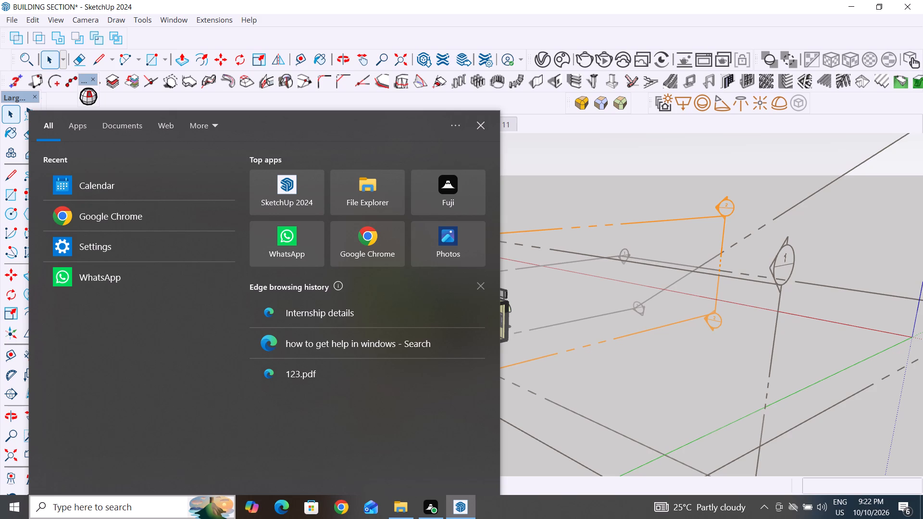
left_click(591, 315)
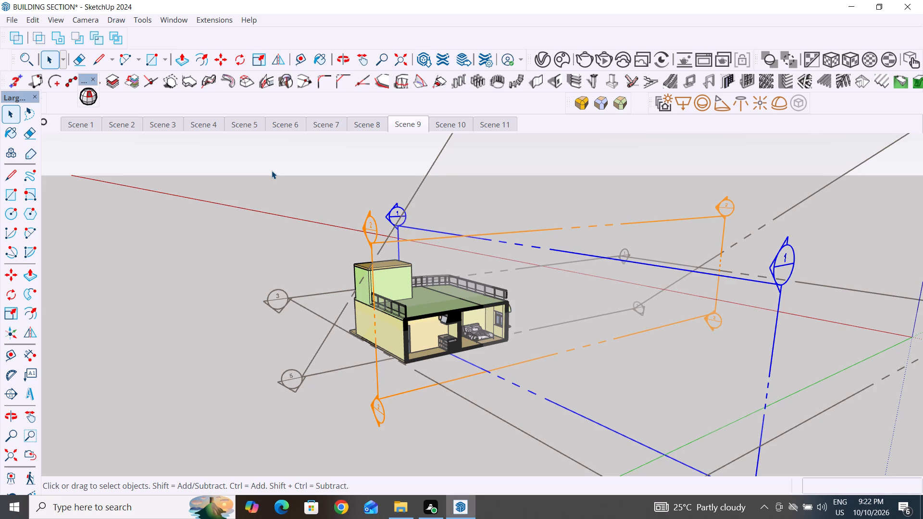
Show the Default Tray, collapse Materials, and move and resize the tray so it floats beside the building.
left_click(180, 21)
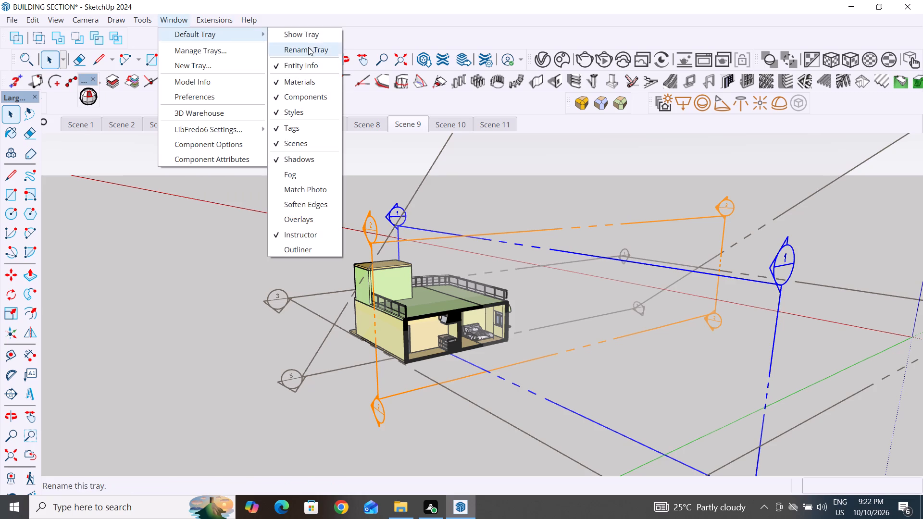
left_click(311, 36)
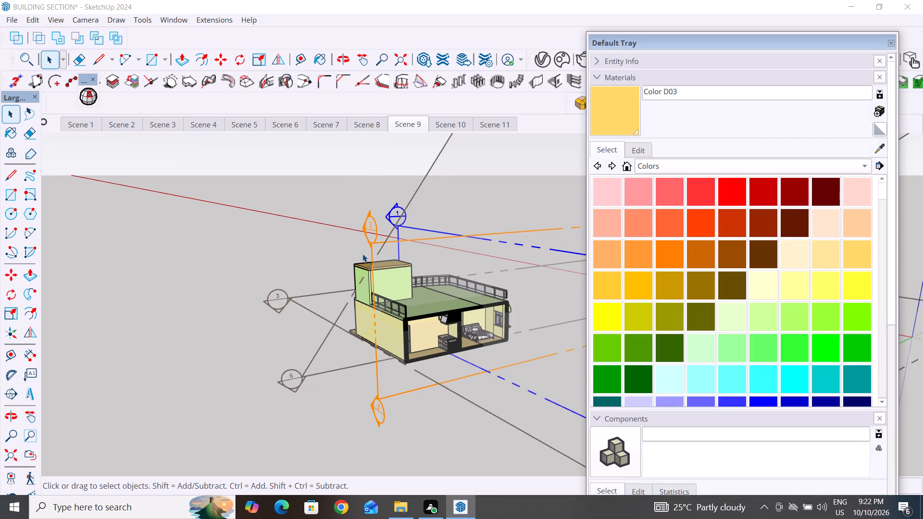
left_click(595, 73)
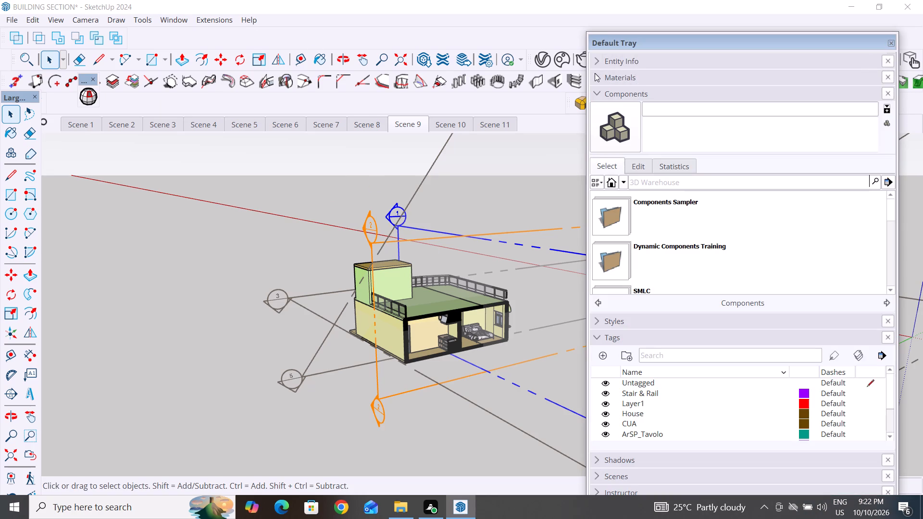
scroll(689, 239, "up", 5)
scroll(707, 370, "down", 5)
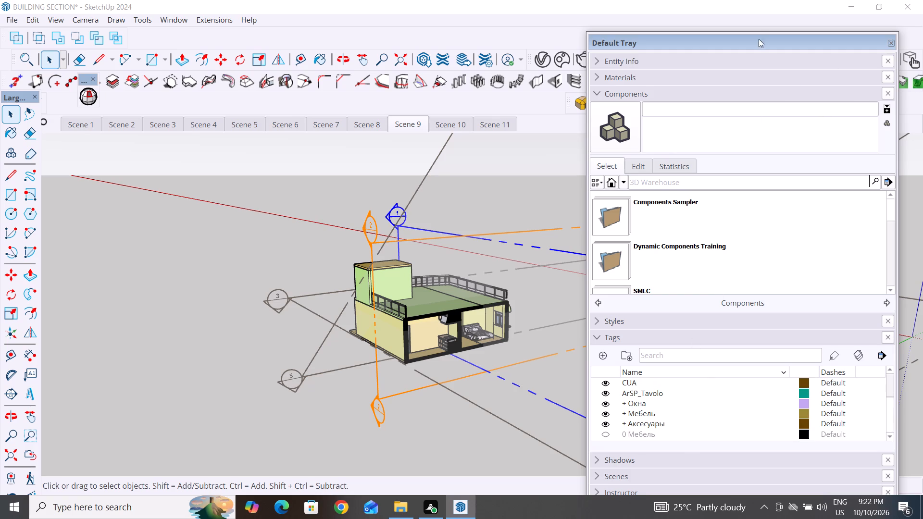
left_click_drag(763, 32, 774, 216)
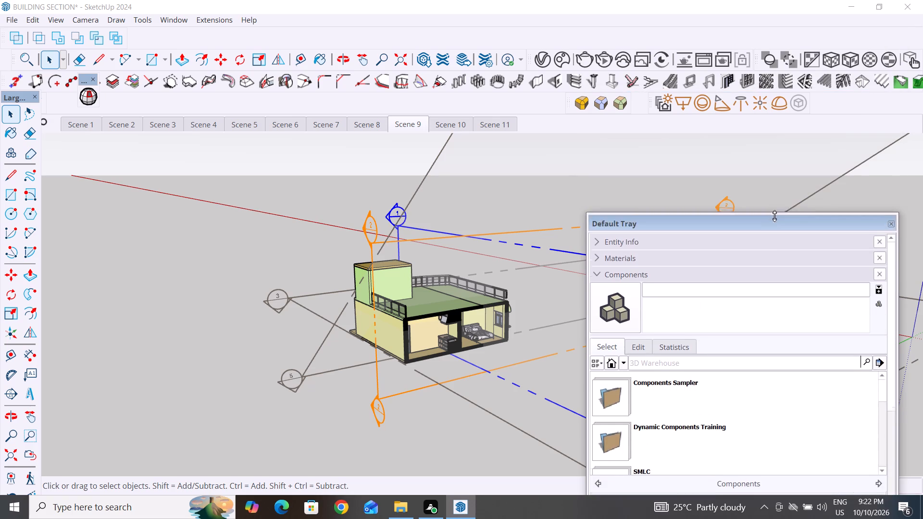
left_click_drag(774, 216, 778, 248)
left_click_drag(786, 254, 733, 73)
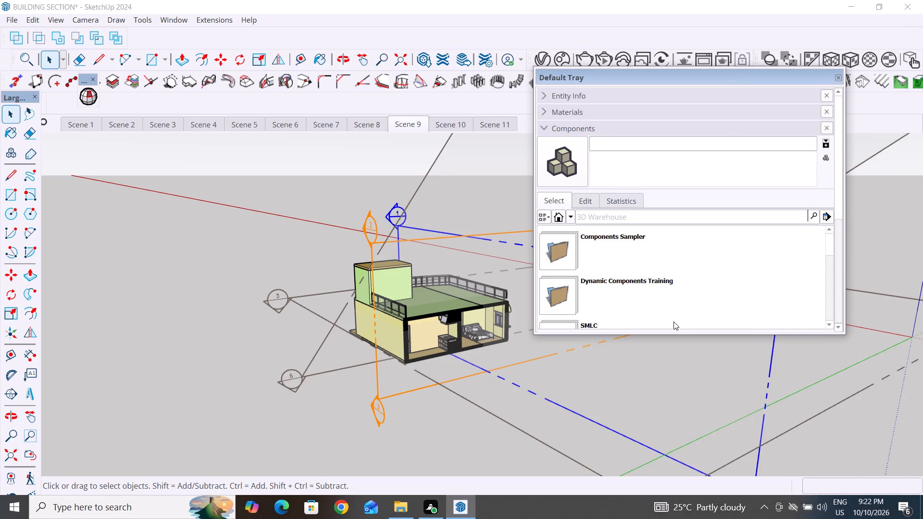
left_click_drag(679, 333, 688, 402)
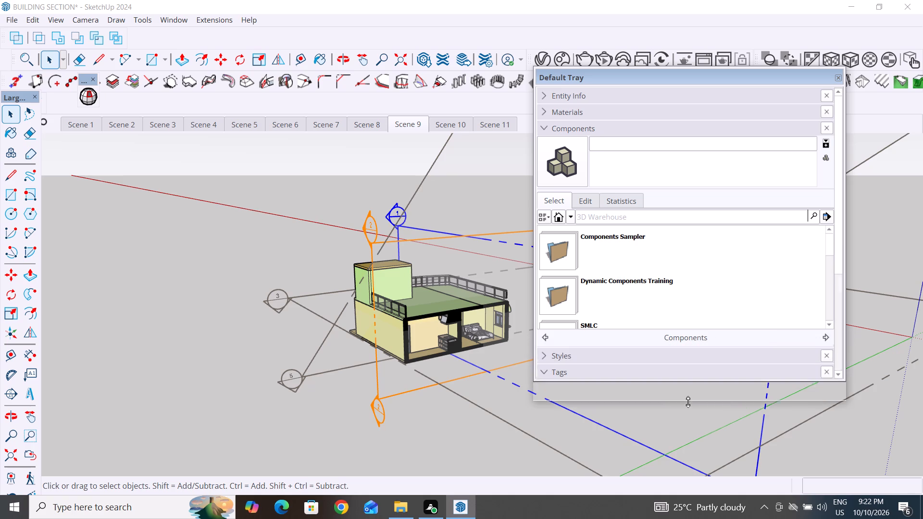
left_click_drag(688, 402, 688, 409)
Expand Styles and examine the edge settings of Architectural Design Style1.
scroll(684, 346, "down", 4)
left_click(544, 229)
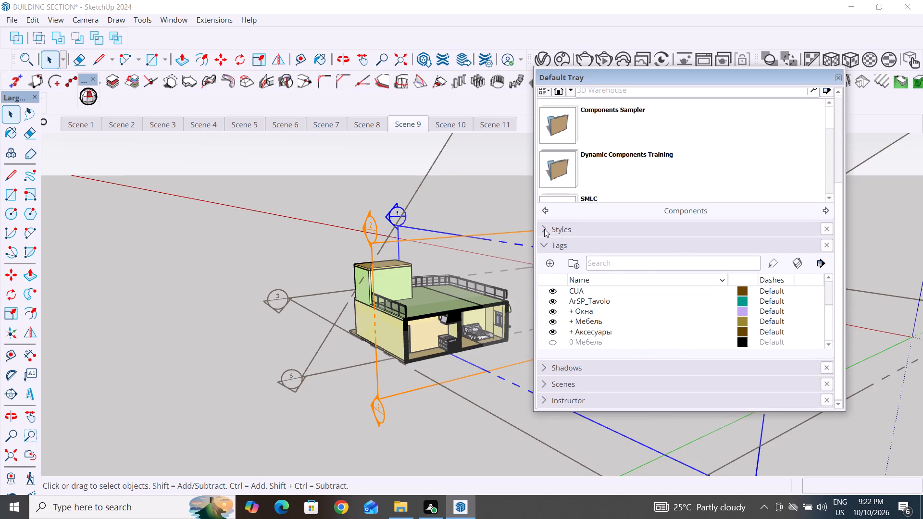
left_click(592, 304)
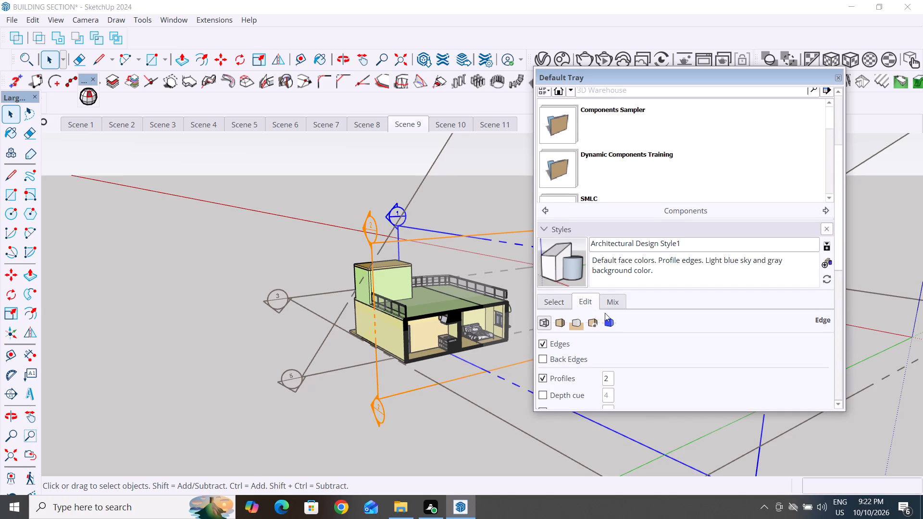
scroll(605, 317, "down", 4)
scroll(605, 317, "up", 1)
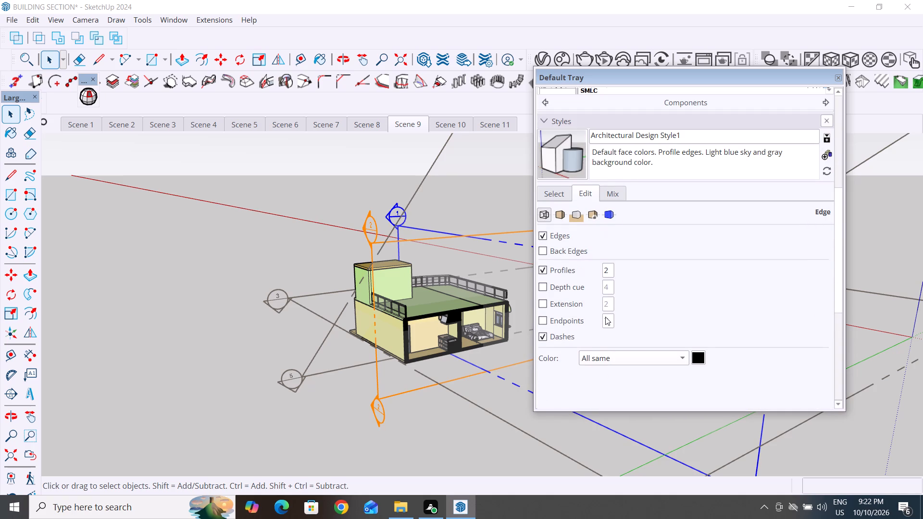
left_click(556, 191)
left_click(589, 186)
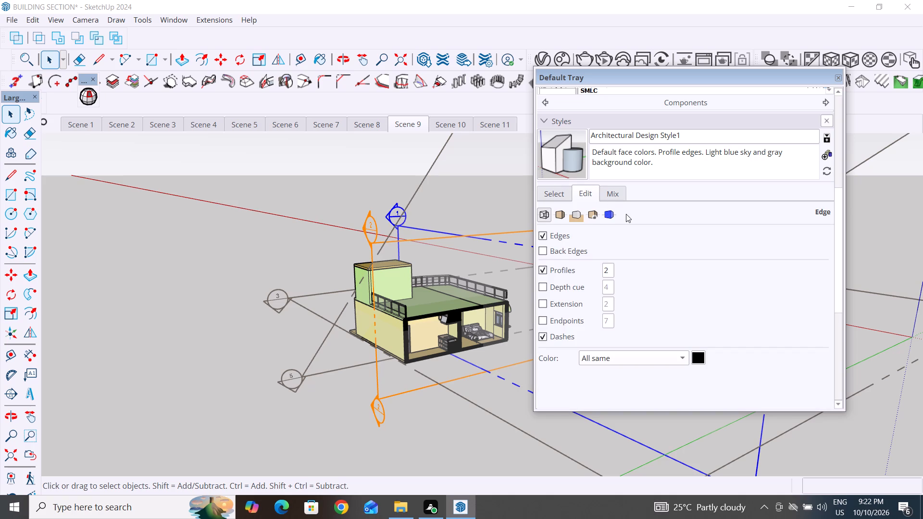
Try the Monochrome face style in Architectural Design Style1, and set the face style to Shaded.
left_click(563, 217)
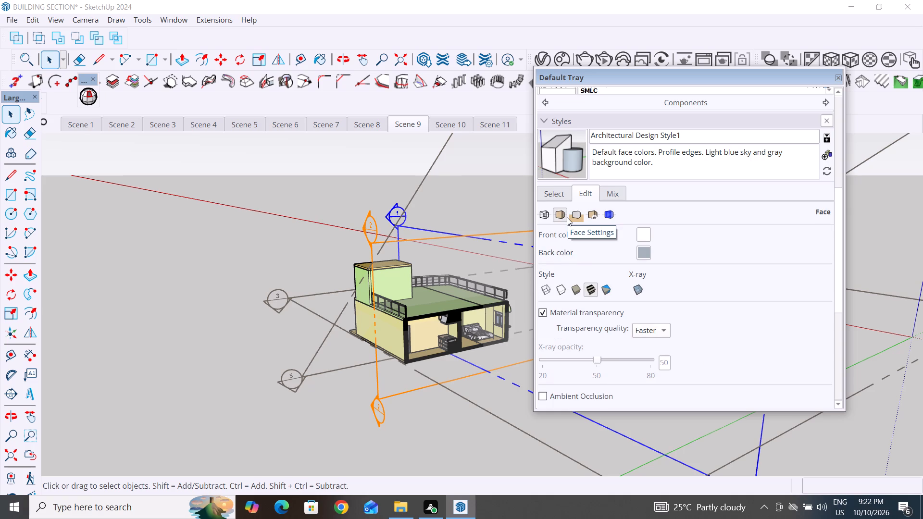
left_click(603, 293)
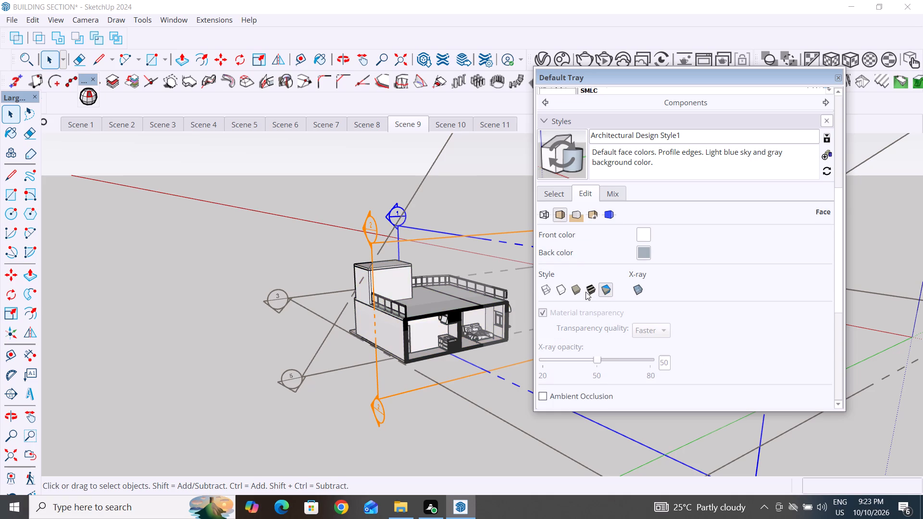
left_click(577, 290)
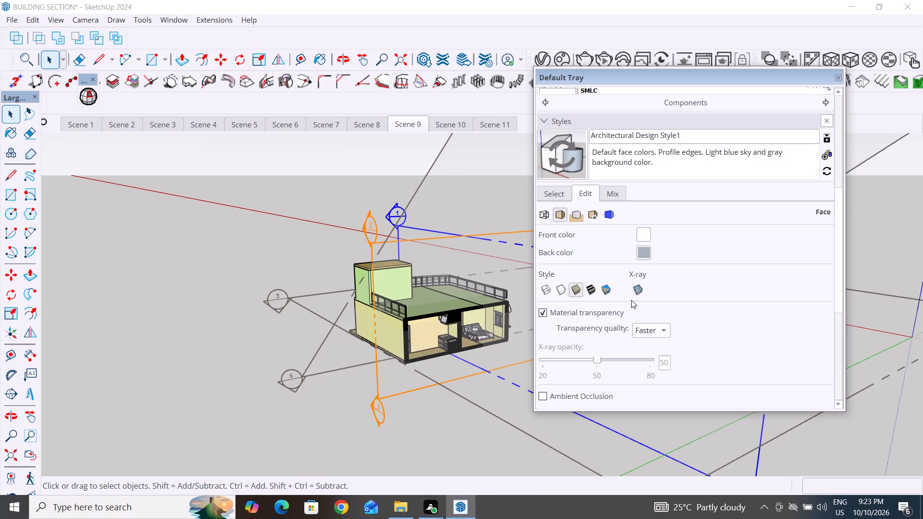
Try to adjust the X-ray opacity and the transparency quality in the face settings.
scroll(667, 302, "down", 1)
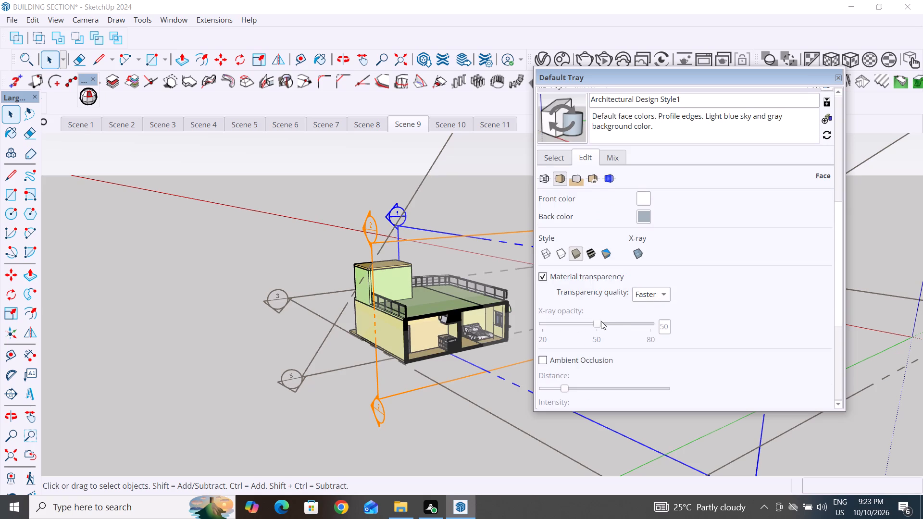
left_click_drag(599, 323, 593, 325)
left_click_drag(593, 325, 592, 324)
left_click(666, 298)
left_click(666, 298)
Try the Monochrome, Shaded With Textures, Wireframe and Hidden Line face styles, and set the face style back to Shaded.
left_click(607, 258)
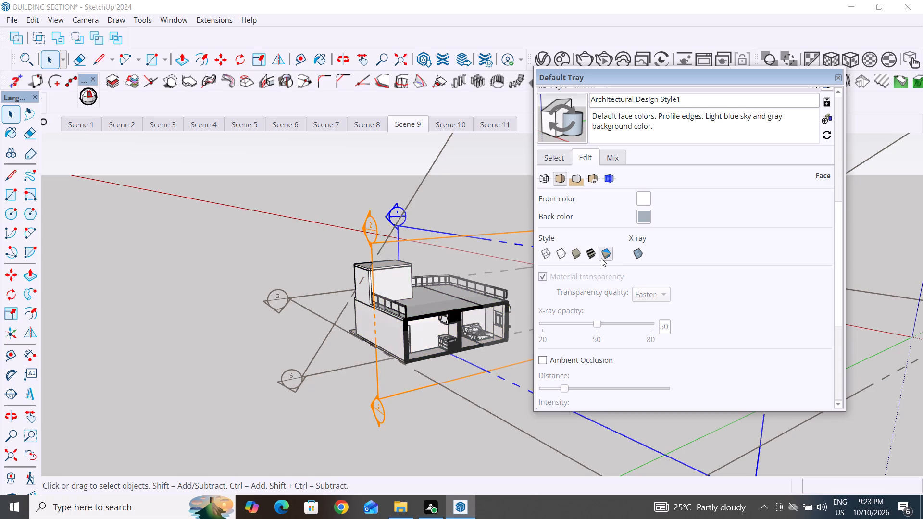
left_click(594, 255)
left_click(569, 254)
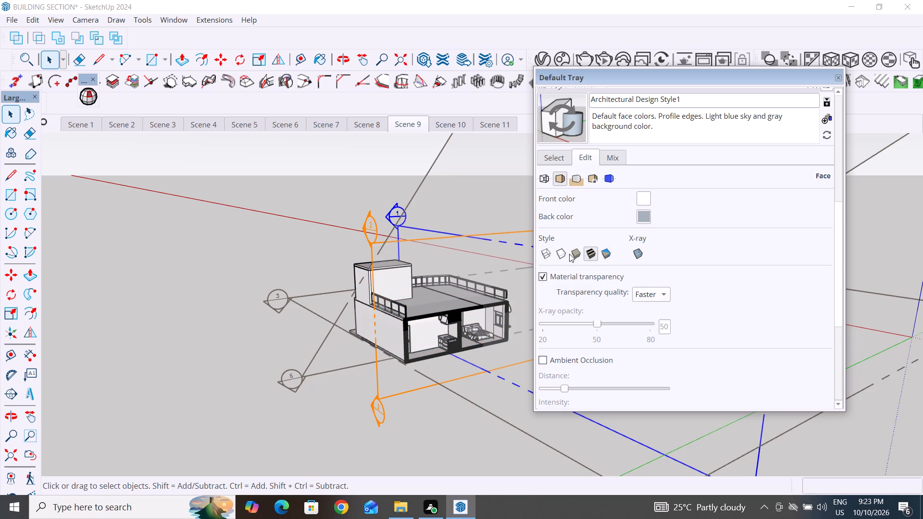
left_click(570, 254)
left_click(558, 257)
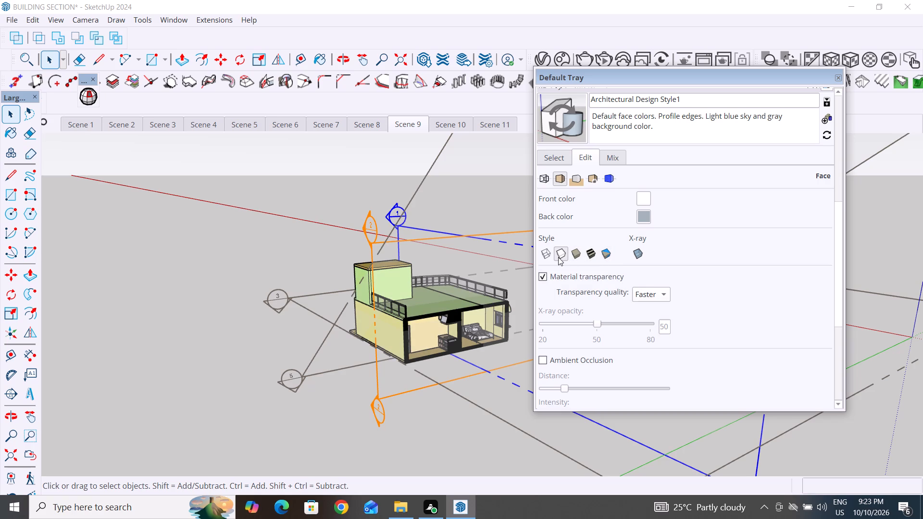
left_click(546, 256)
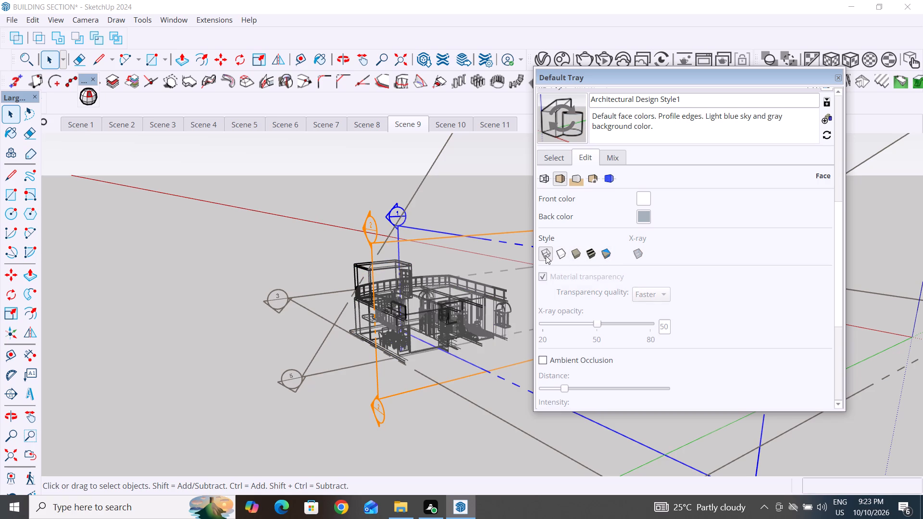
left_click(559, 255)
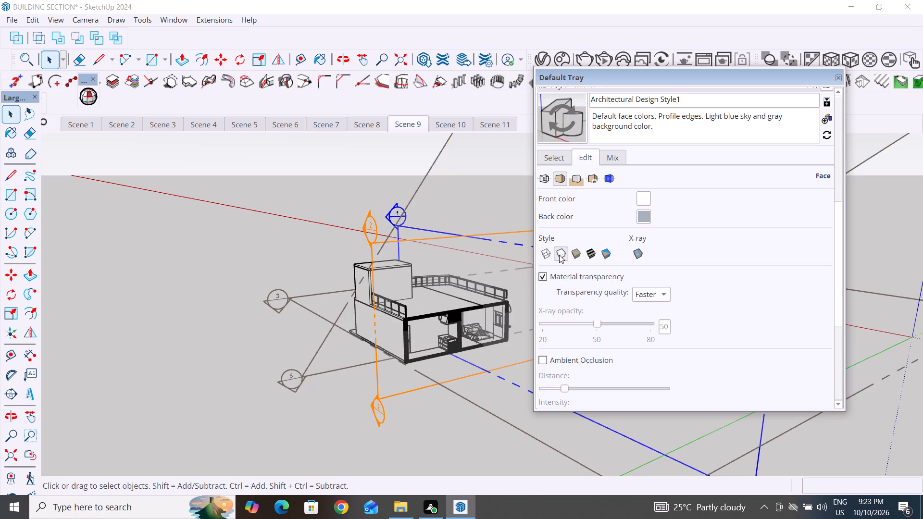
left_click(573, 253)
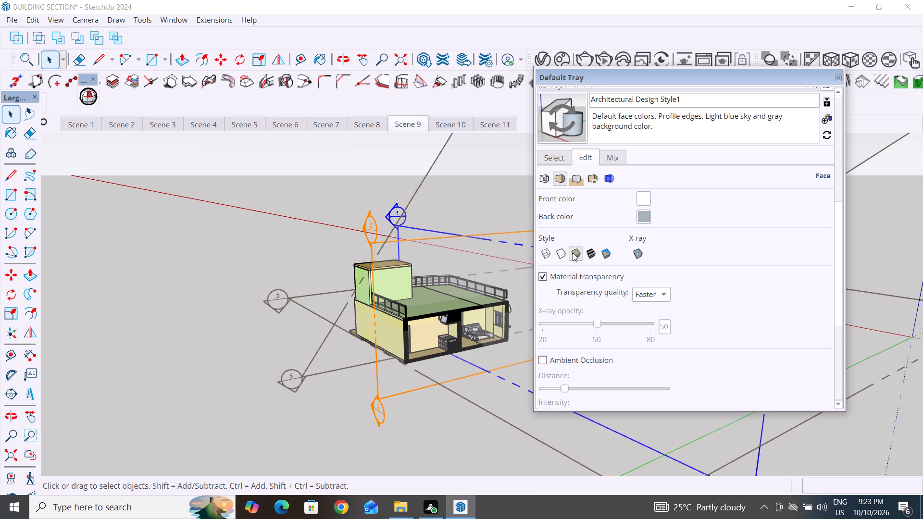
Extend the Default Tray's height downward to fit more of its sections.
scroll(586, 367, "down", 6)
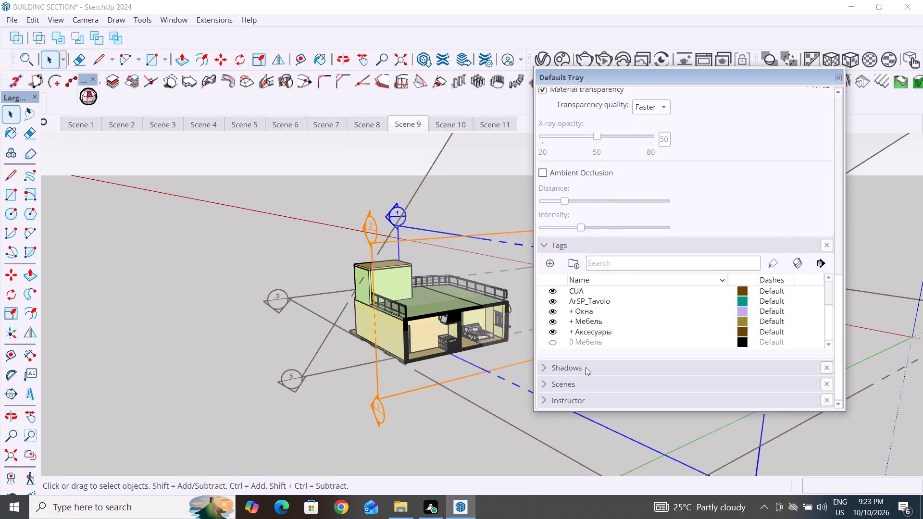
scroll(586, 367, "down", 2)
left_click_drag(595, 410, 594, 438)
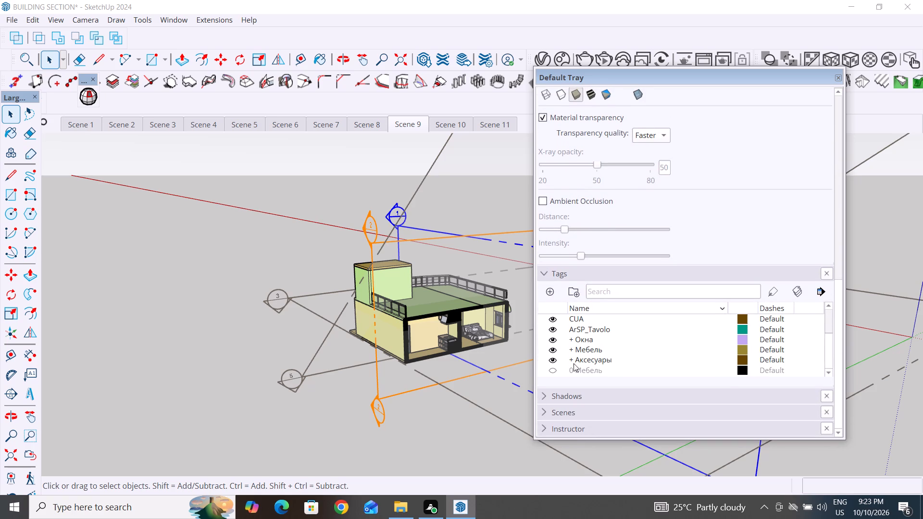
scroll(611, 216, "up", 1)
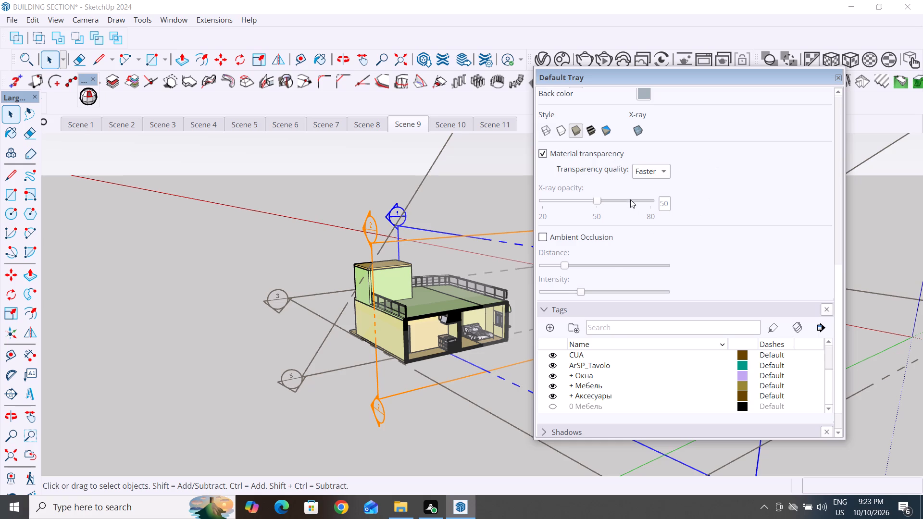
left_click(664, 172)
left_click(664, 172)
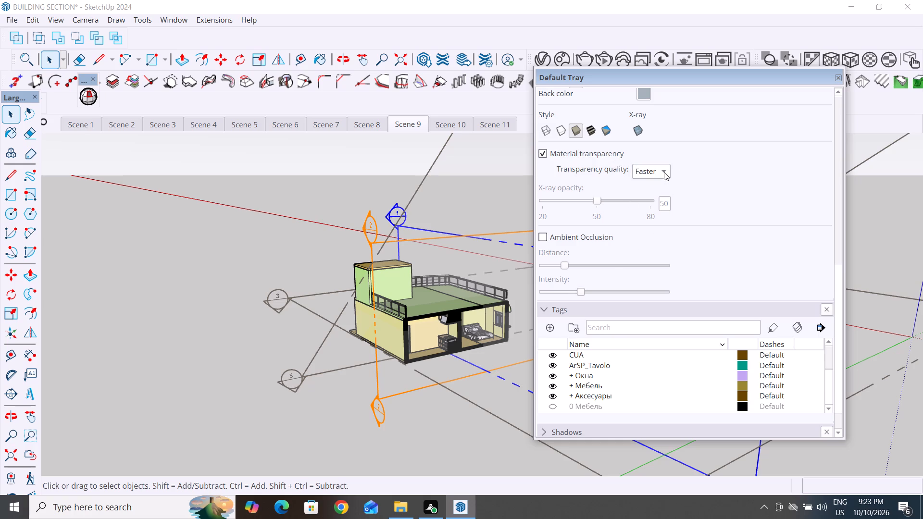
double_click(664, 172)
Try other face styles, turn on X-ray, and set the face style to Shaded.
left_click(593, 133)
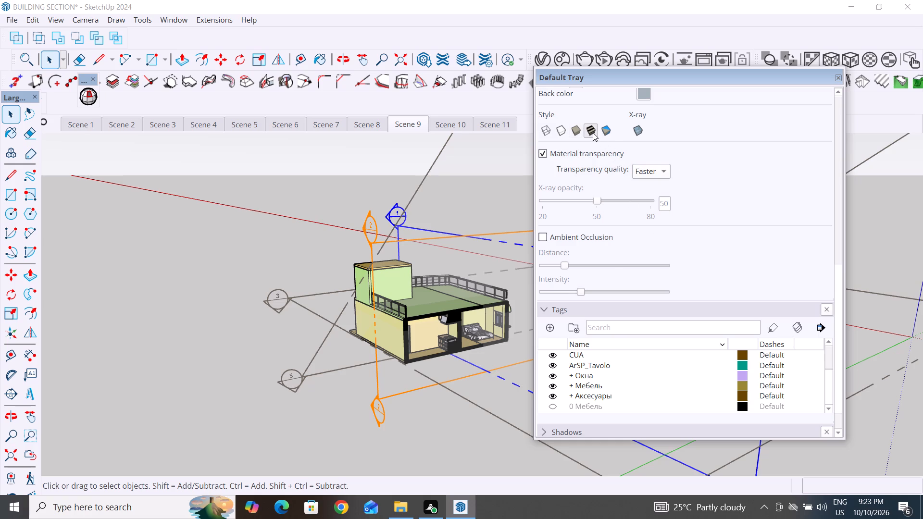
left_click(611, 133)
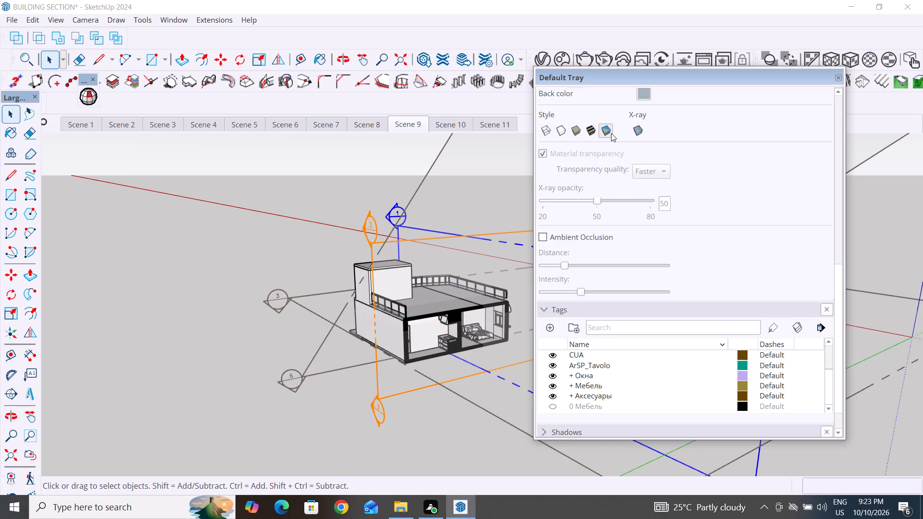
left_click(638, 136)
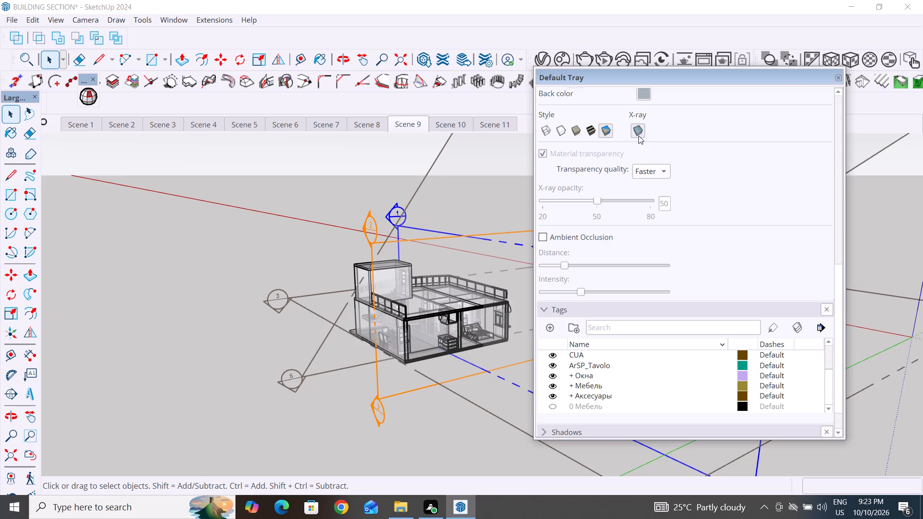
left_click(560, 133)
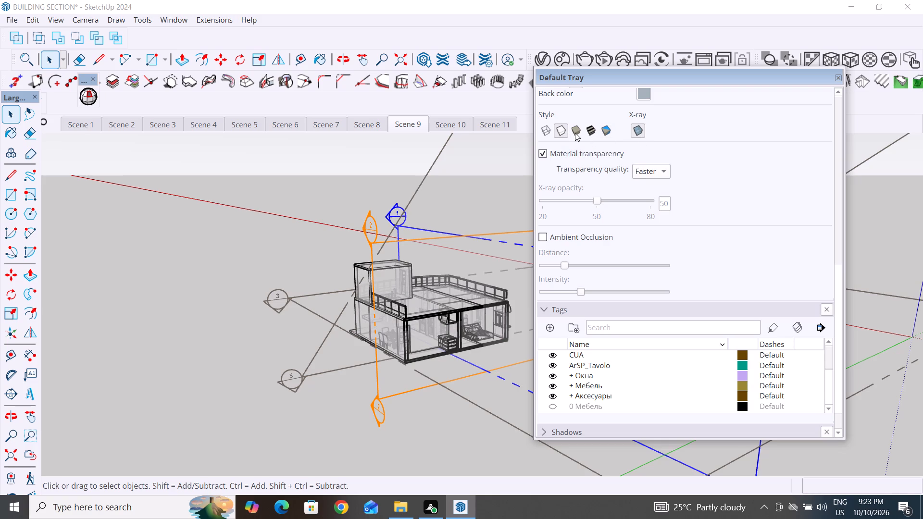
left_click(575, 133)
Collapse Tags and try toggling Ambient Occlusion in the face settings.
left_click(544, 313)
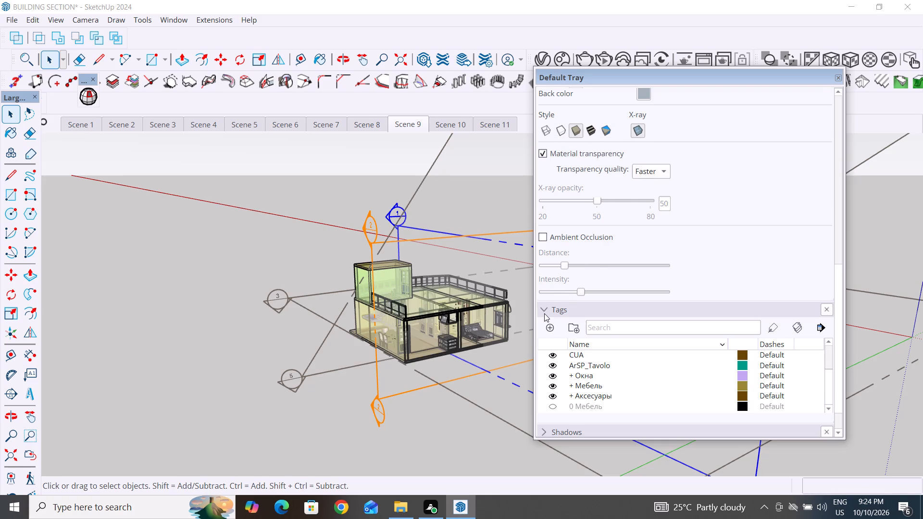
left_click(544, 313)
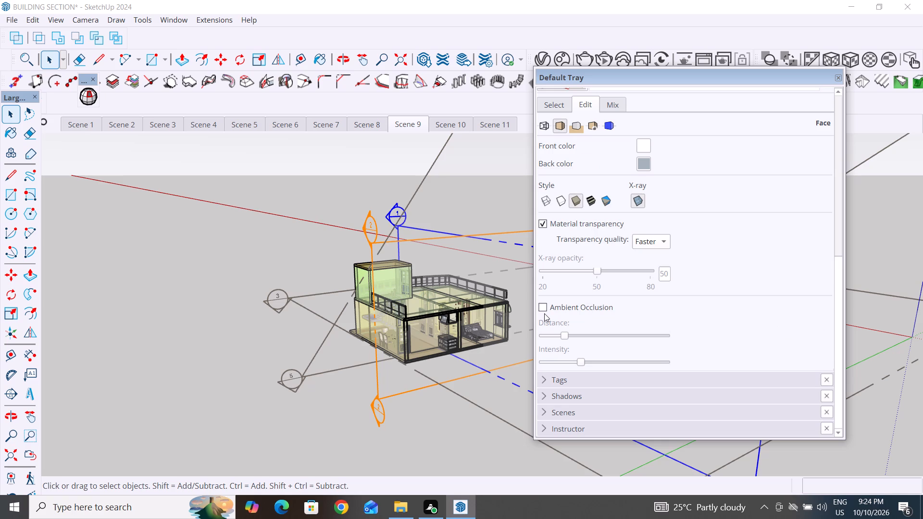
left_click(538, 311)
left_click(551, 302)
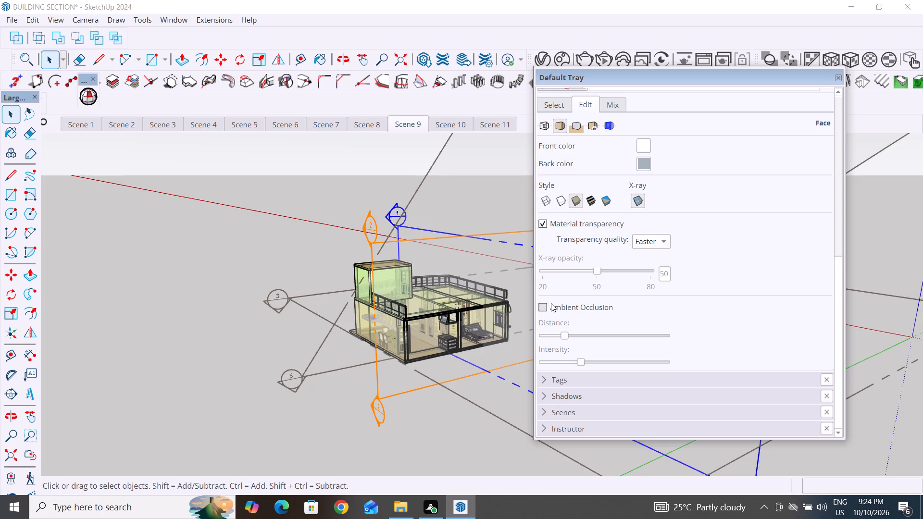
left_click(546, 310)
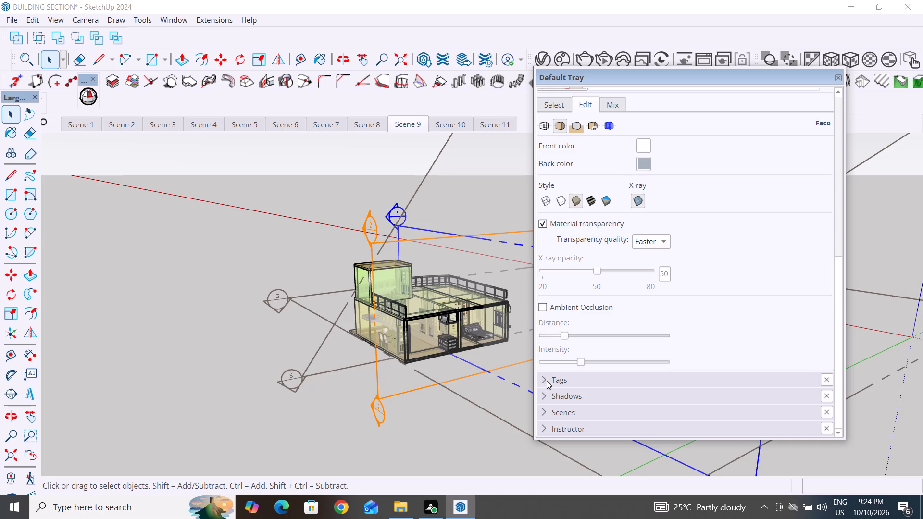
Expand Tags and look through the tag list.
left_click(548, 377)
scroll(548, 377, "down", 5)
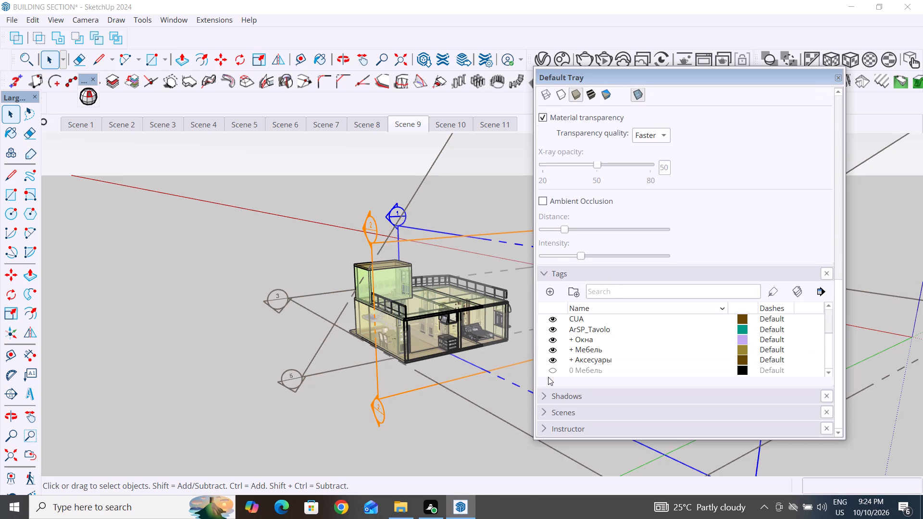
scroll(598, 361, "up", 1)
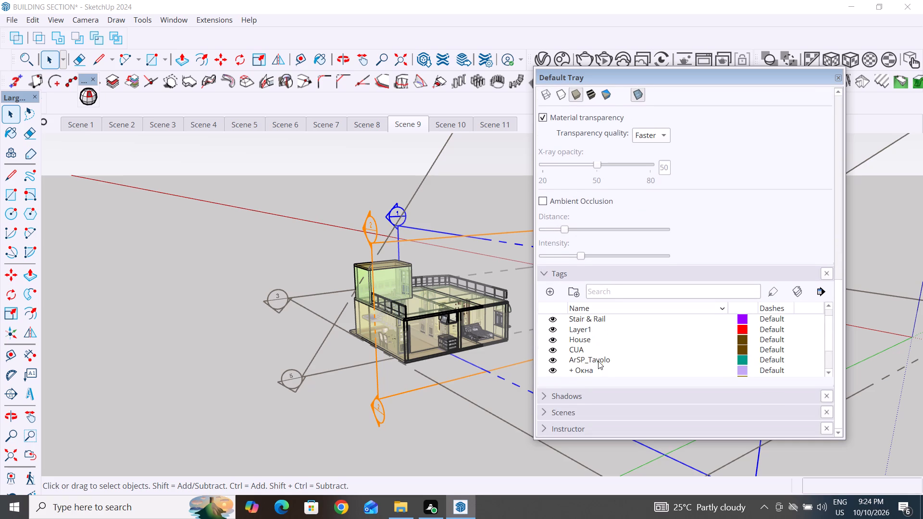
scroll(598, 361, "up", 2)
Examine the Mix settings categories and the available styles for Architectural Design Style1.
scroll(637, 263, "up", 4)
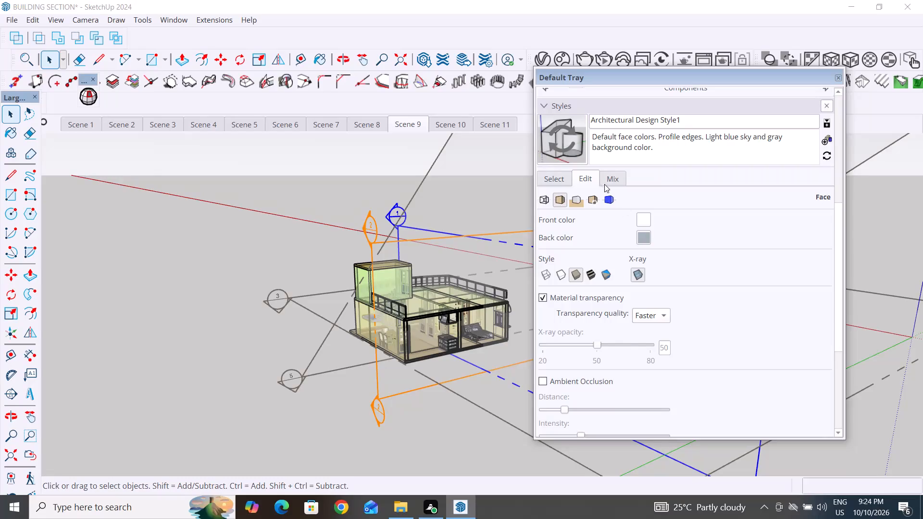
left_click(607, 182)
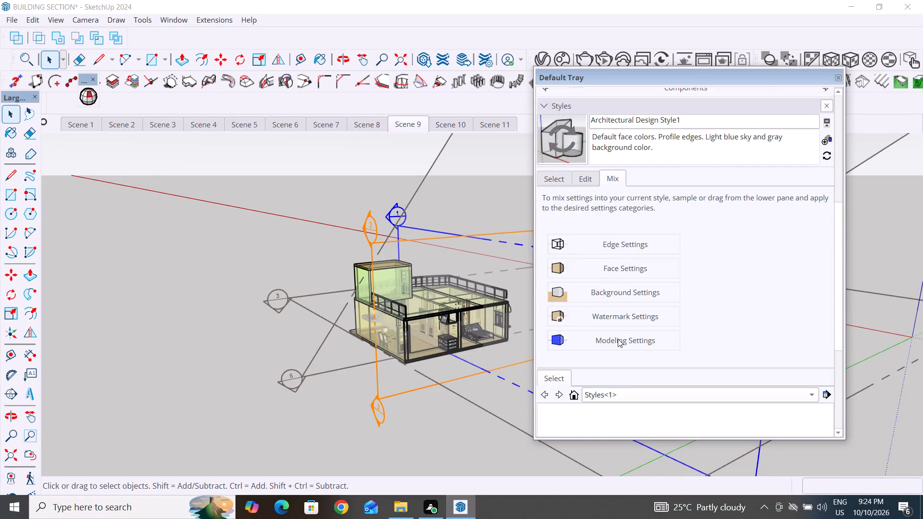
scroll(618, 341, "down", 2)
left_click(621, 263)
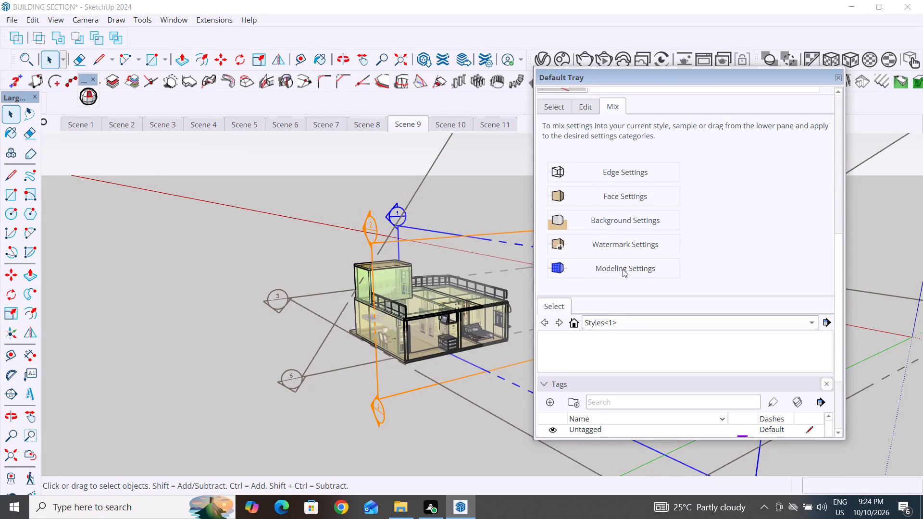
left_click(623, 269)
left_click(631, 246)
scroll(637, 304, "up", 3)
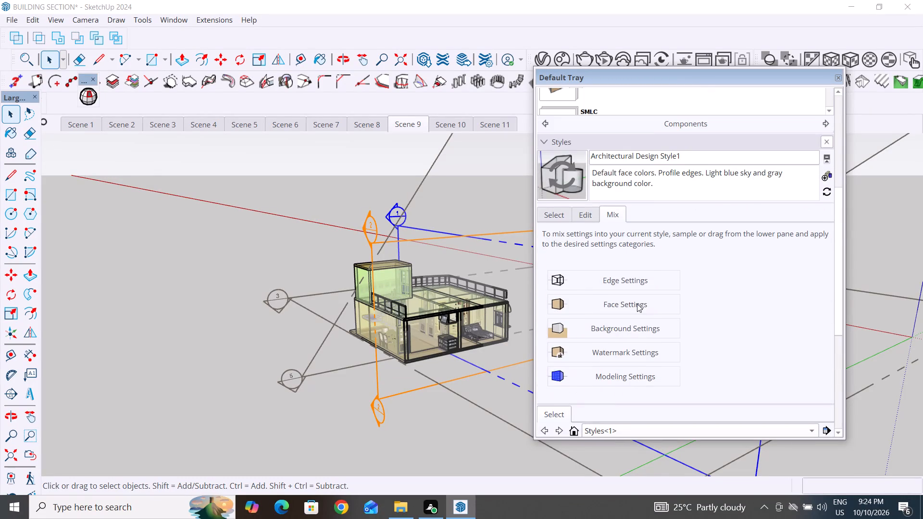
left_click(626, 283)
left_click(585, 209)
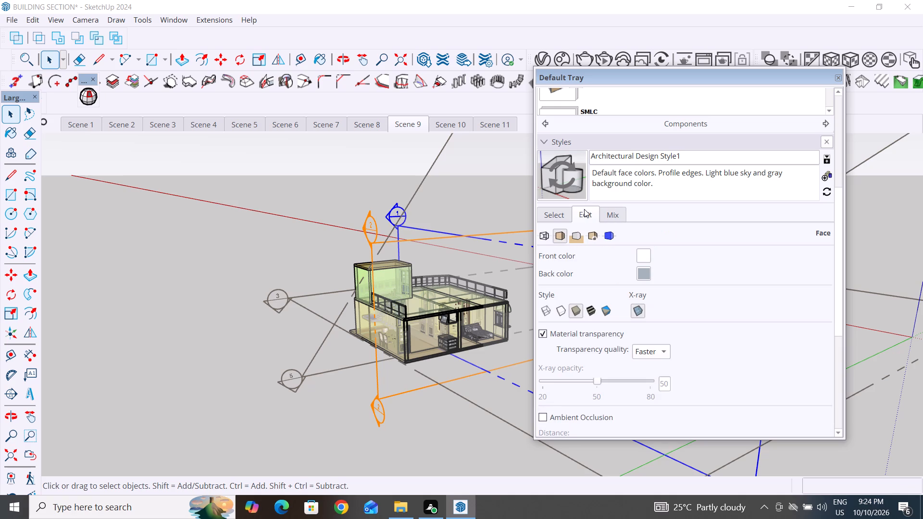
left_click(550, 223)
left_click(557, 218)
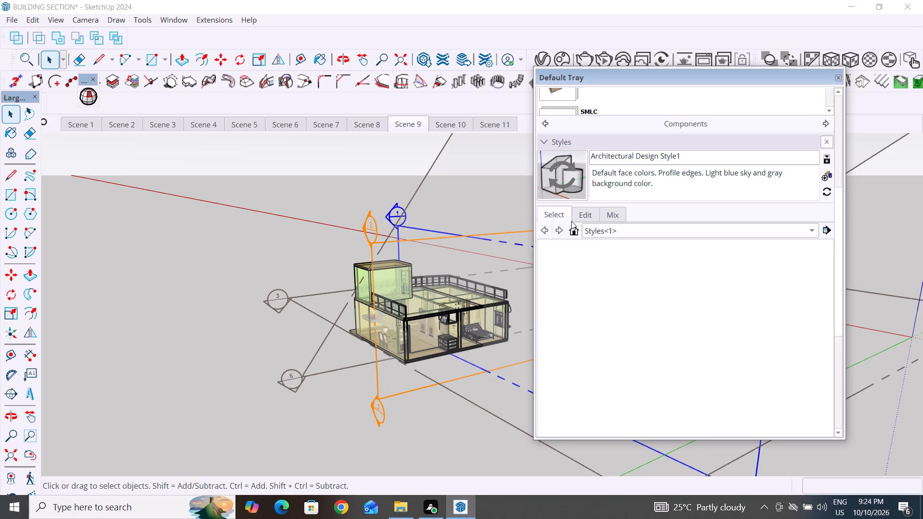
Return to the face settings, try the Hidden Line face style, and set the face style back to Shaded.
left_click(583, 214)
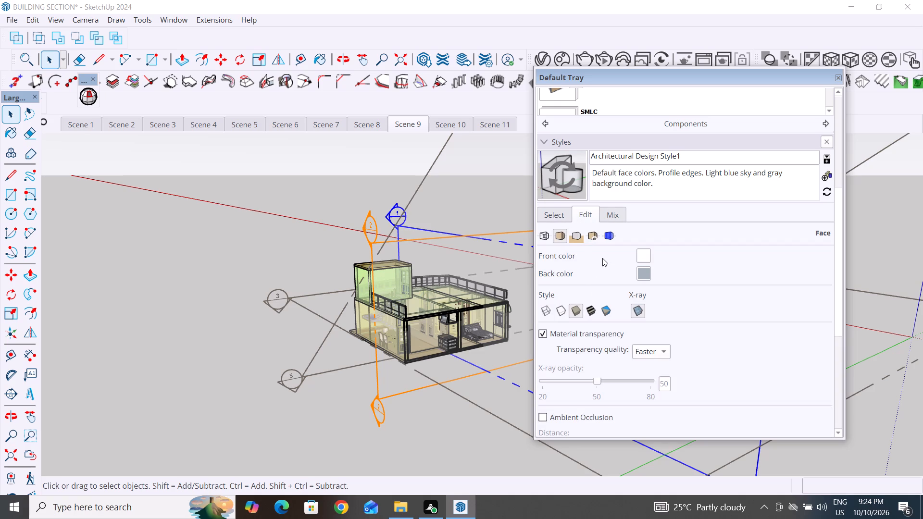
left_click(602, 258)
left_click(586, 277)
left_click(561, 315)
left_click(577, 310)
Close the Default Tray and select section plane 3.
left_click(836, 77)
left_click(642, 423)
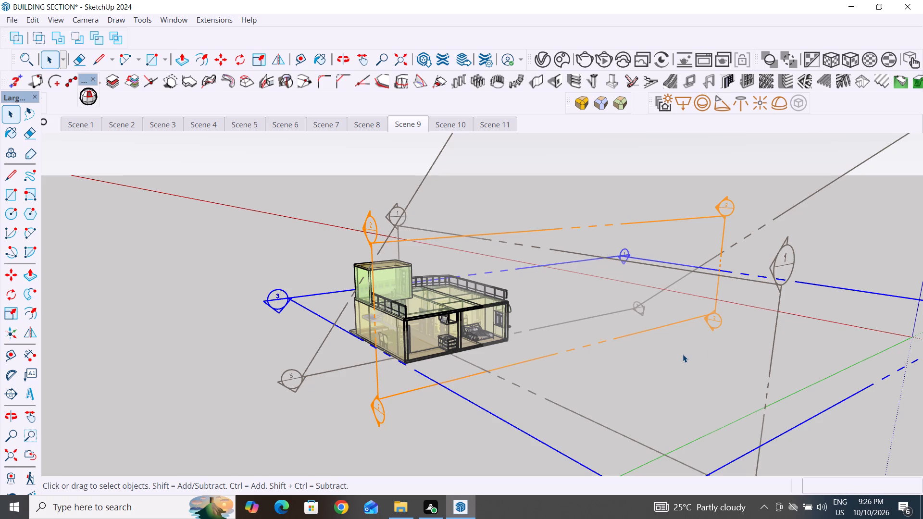
Reopen the Default Tray, look through the face style settings and tag list, and expand the Shadows settings.
left_click(180, 21)
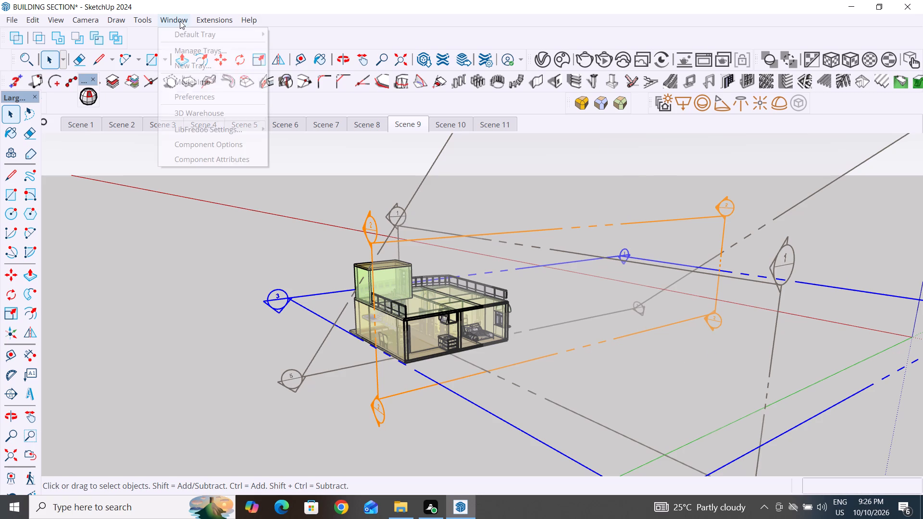
left_click(208, 38)
left_click(294, 38)
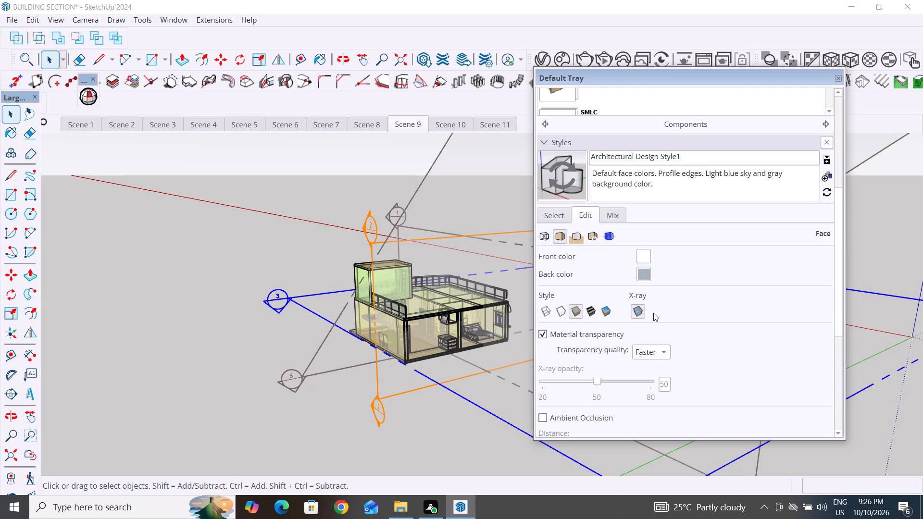
scroll(560, 375, "down", 5)
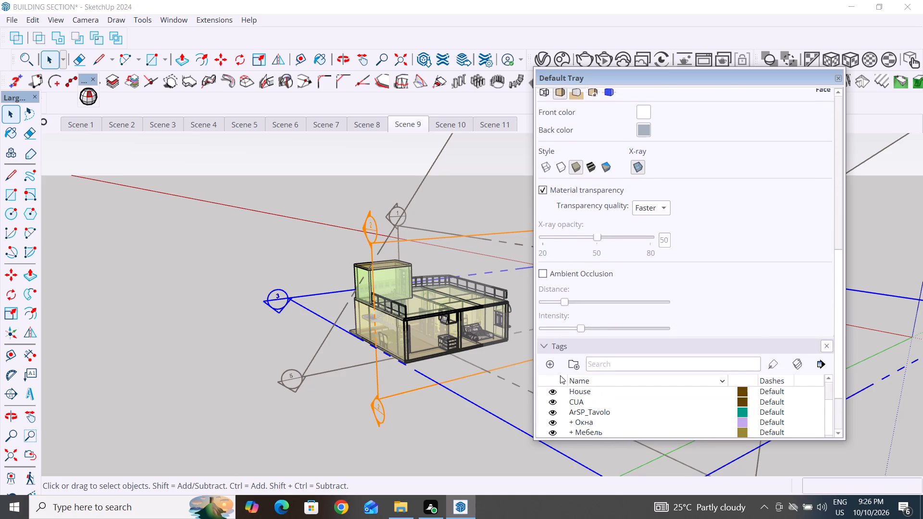
scroll(563, 389, "down", 3)
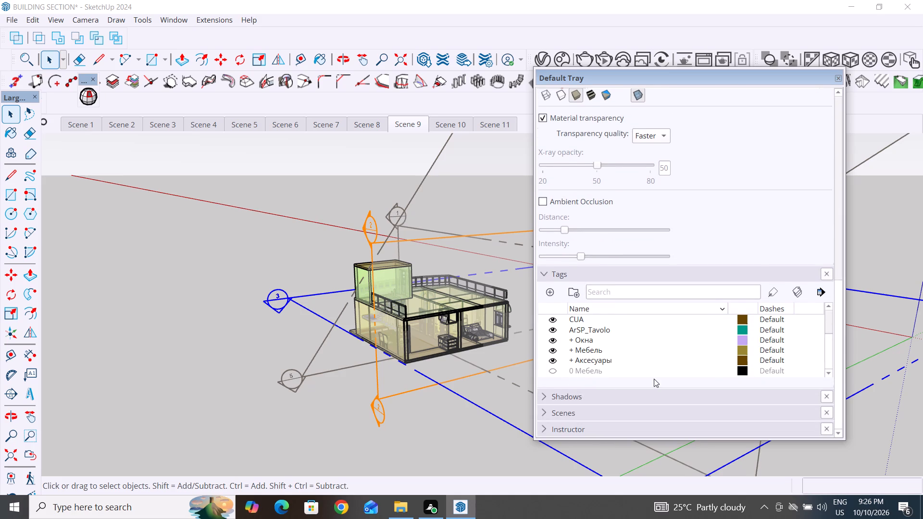
left_click_drag(828, 329, 833, 341)
left_click_drag(828, 352, 829, 365)
scroll(652, 347, "down", 3)
left_click(546, 396)
scroll(552, 395, "down", 3)
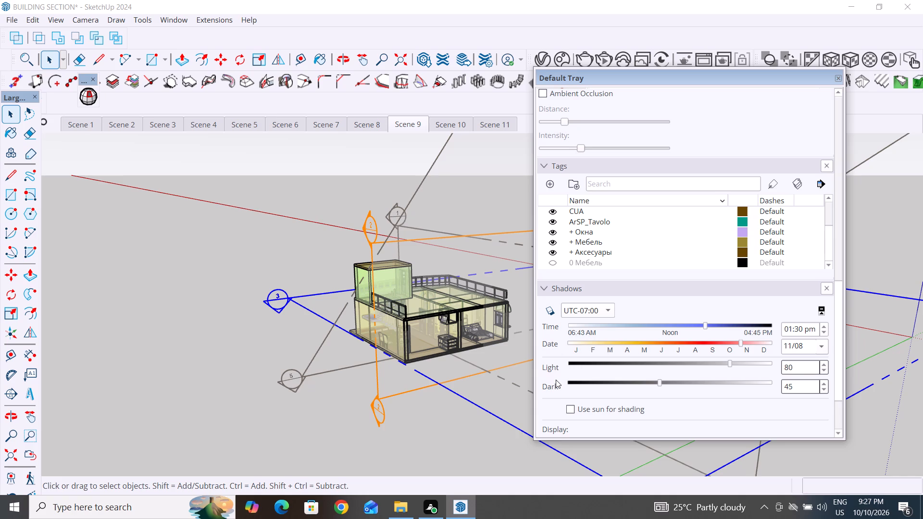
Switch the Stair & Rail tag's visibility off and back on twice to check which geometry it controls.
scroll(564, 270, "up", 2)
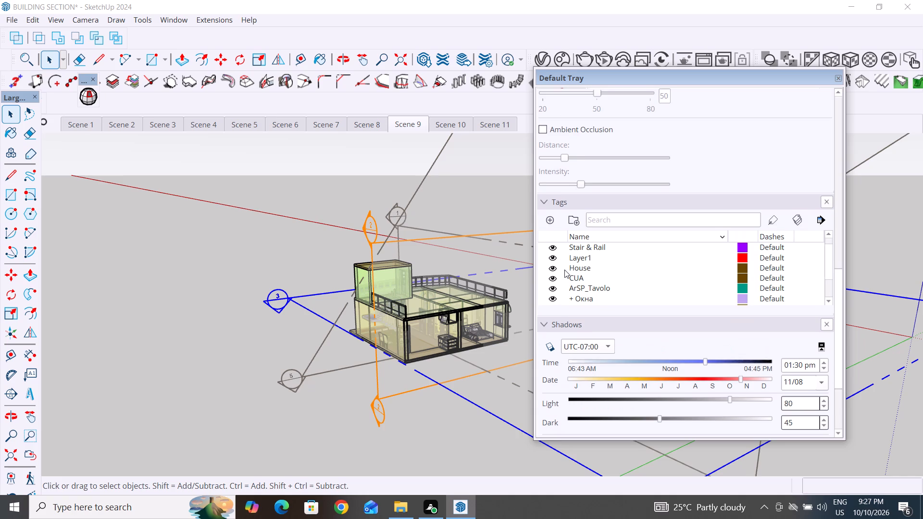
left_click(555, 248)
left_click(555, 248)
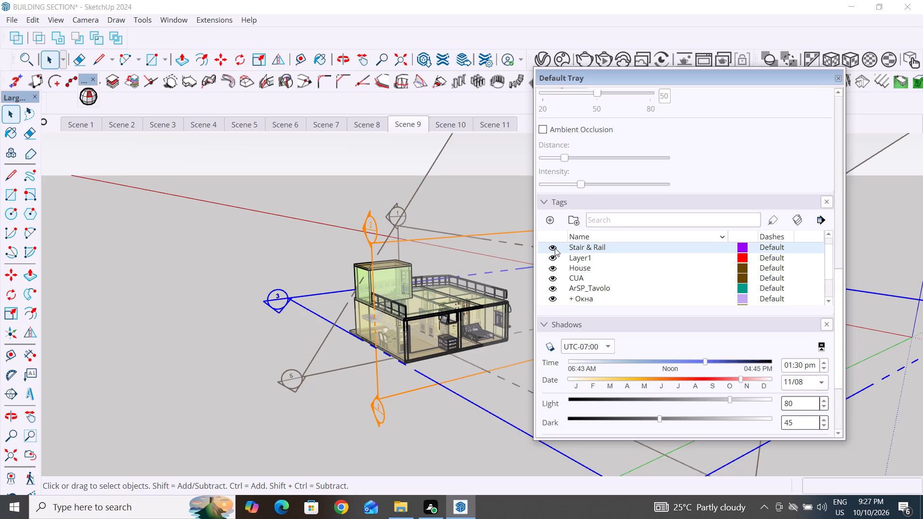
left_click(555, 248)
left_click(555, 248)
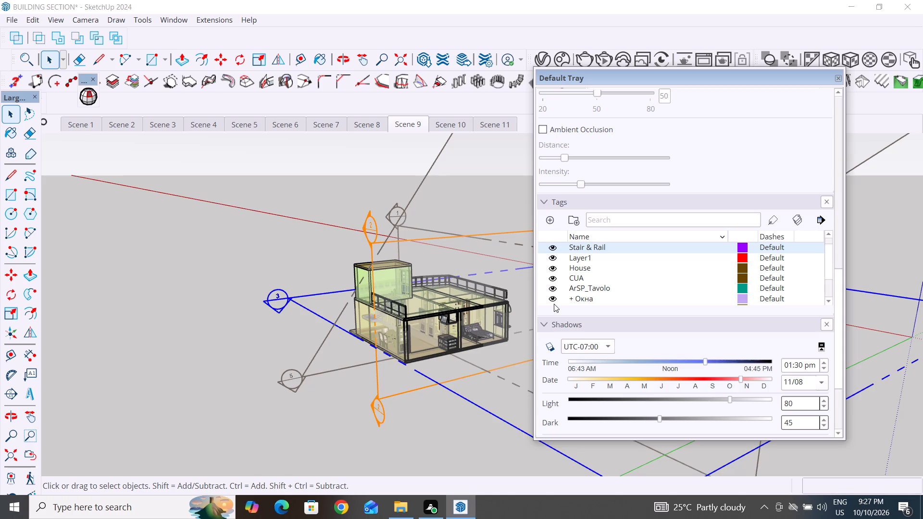
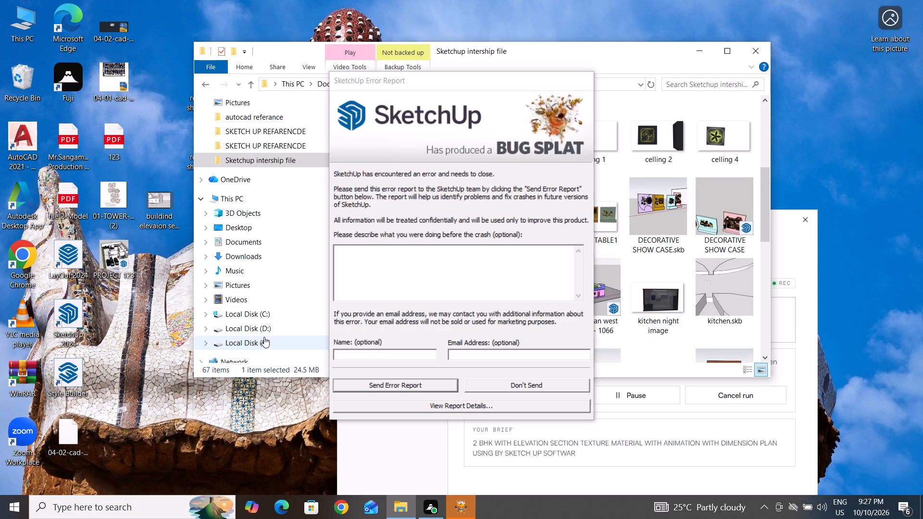
Bring the SketchUp error report to the front and dismiss it without sending.
left_click(461, 510)
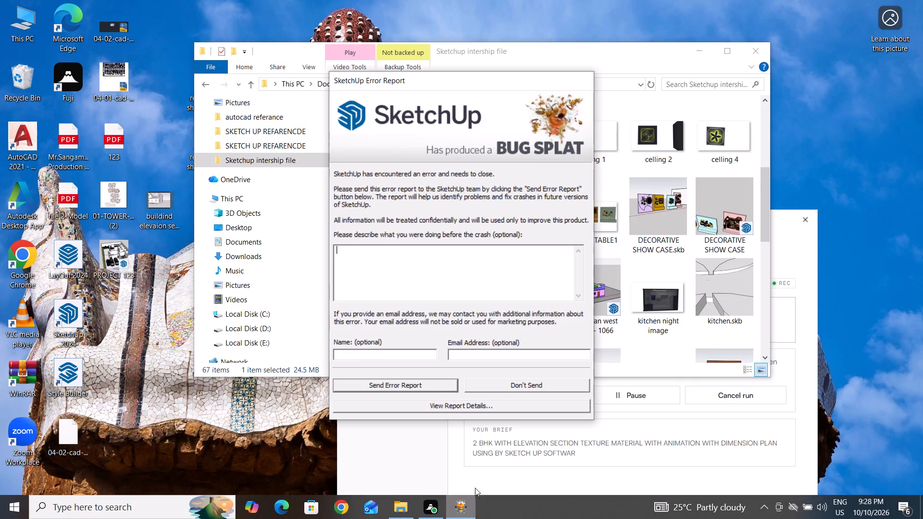
left_click(538, 385)
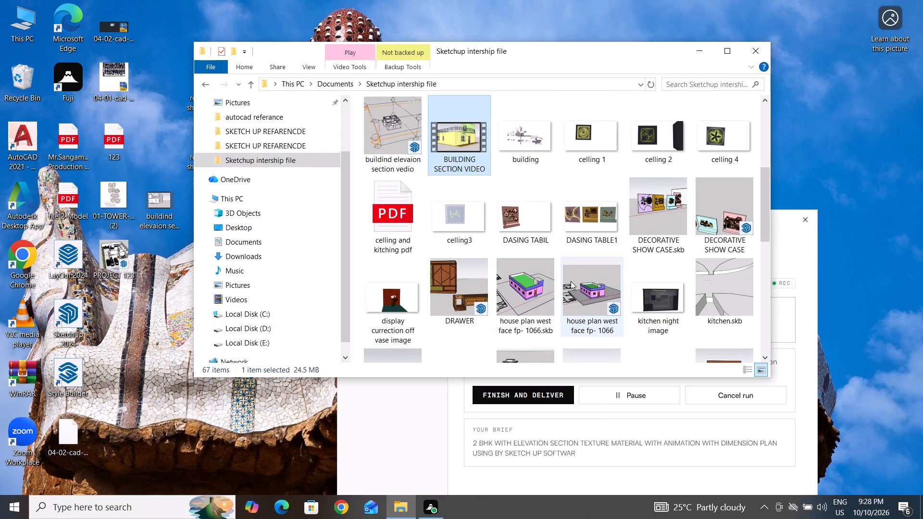
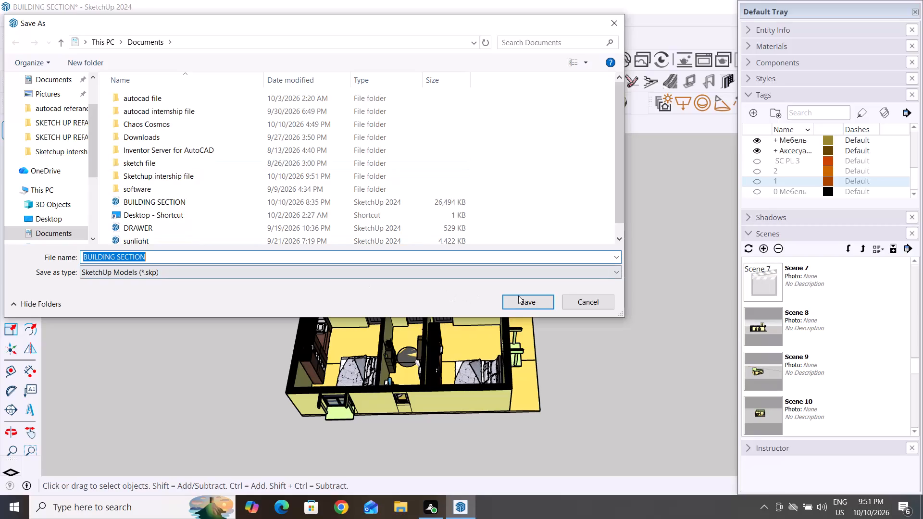
Save the model as BUILDING SECTION in the Sketchup intership file folder.
double_click(71, 125)
double_click(68, 153)
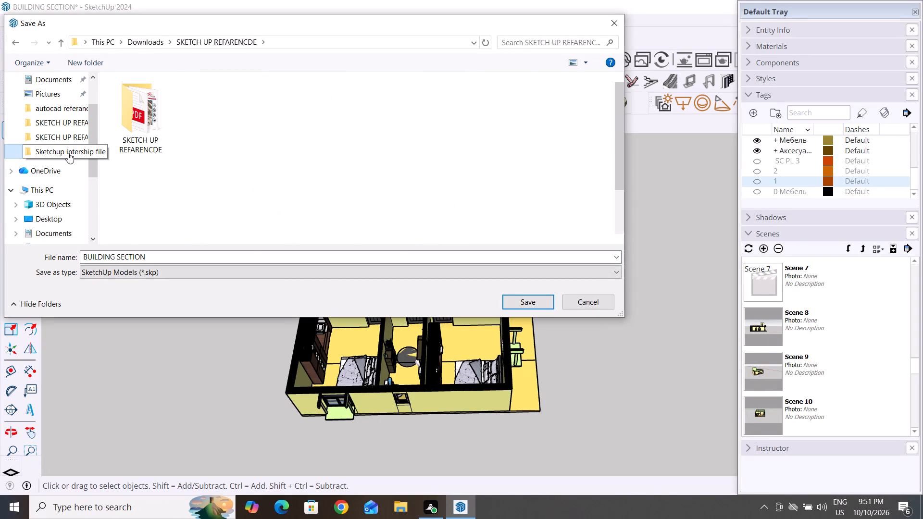
left_click(533, 302)
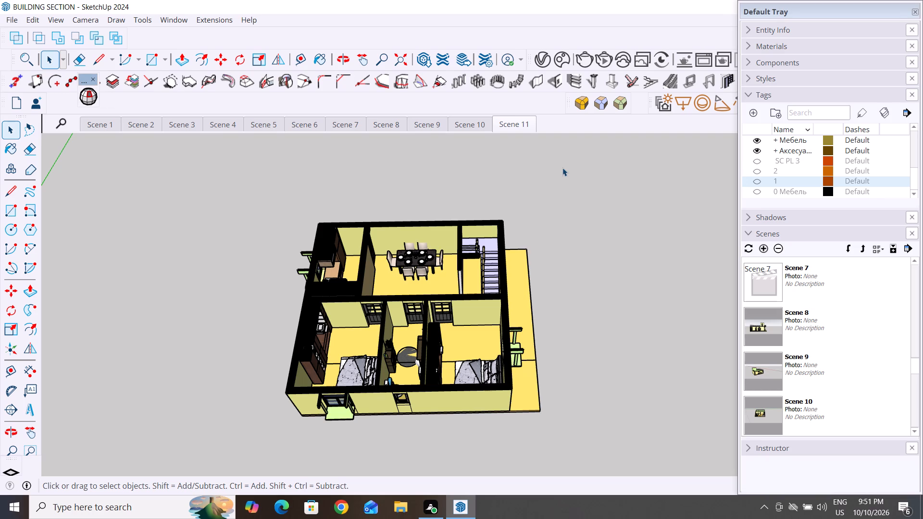
Shrink the SketchUp window from full screen and move it and the Default Tray aside to uncover the desktop.
left_click_drag(850, 10, 858, 170)
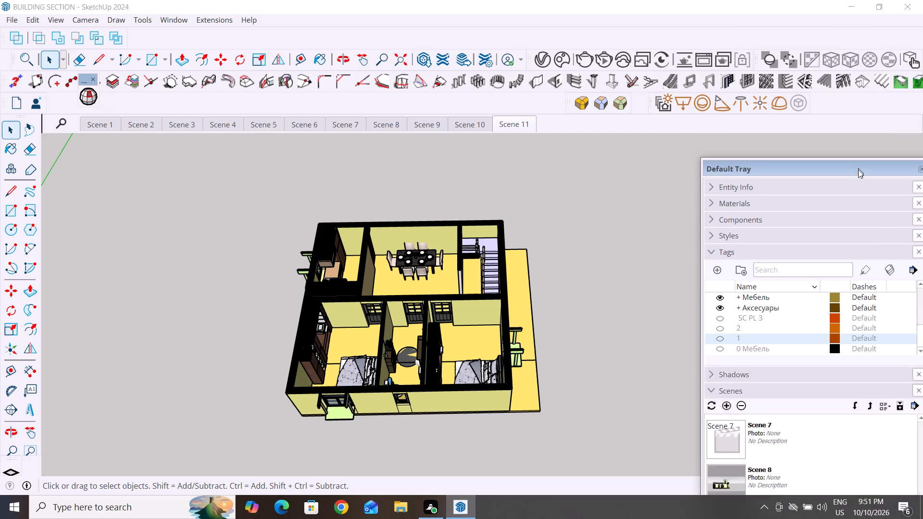
left_click_drag(858, 170, 866, 205)
left_click(879, 7)
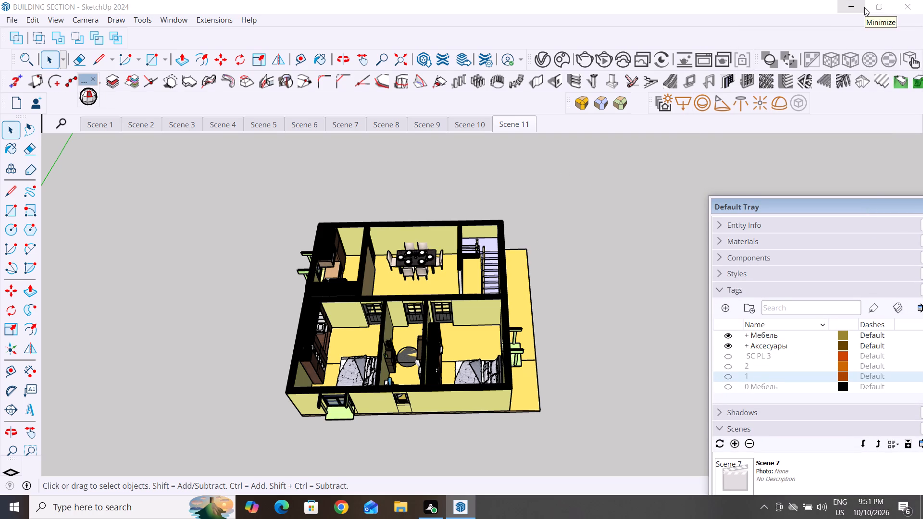
left_click(884, 5)
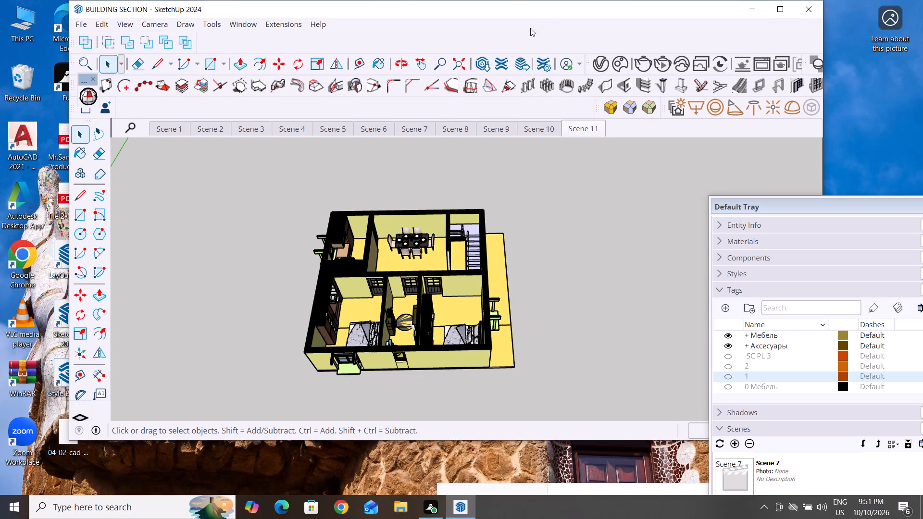
left_click_drag(536, 13, 755, 56)
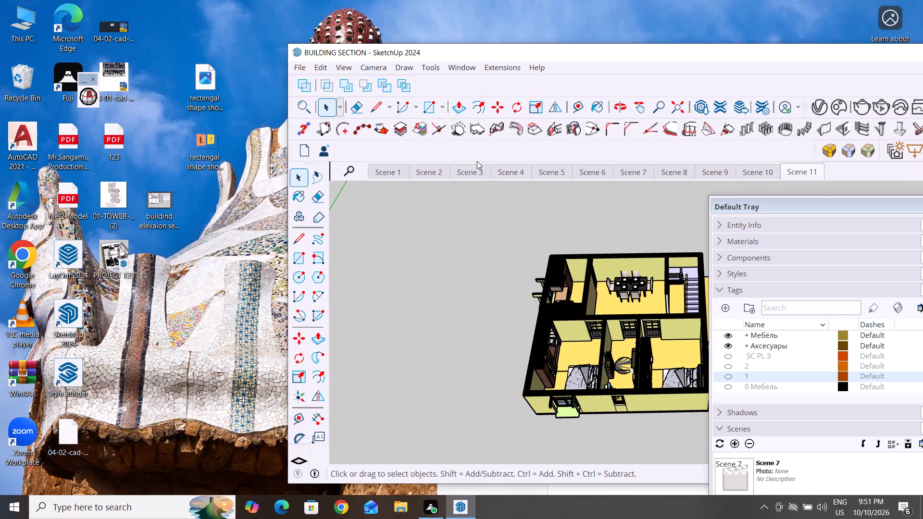
Look through the Sketchup intership file folder in File Explorer for the saved building section model and videos, then close it.
double_click(24, 28)
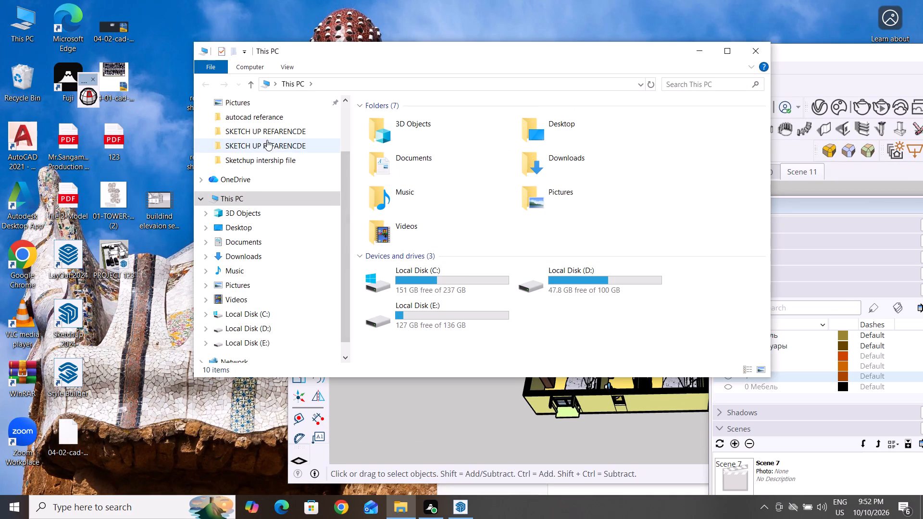
double_click(287, 158)
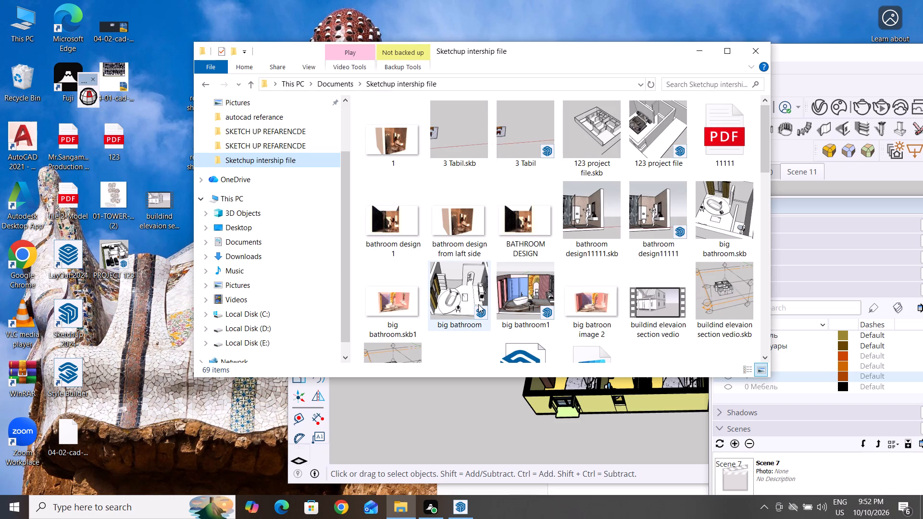
scroll(584, 291, "down", 5)
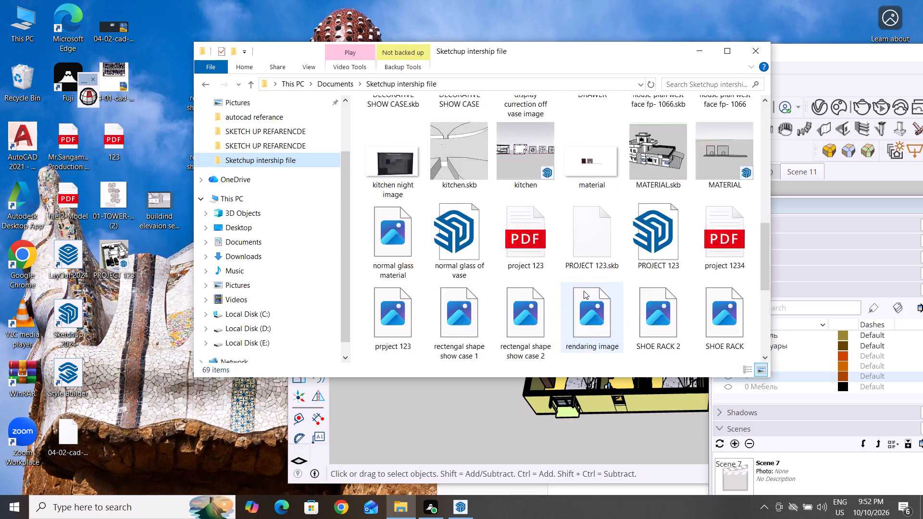
scroll(584, 291, "down", 1)
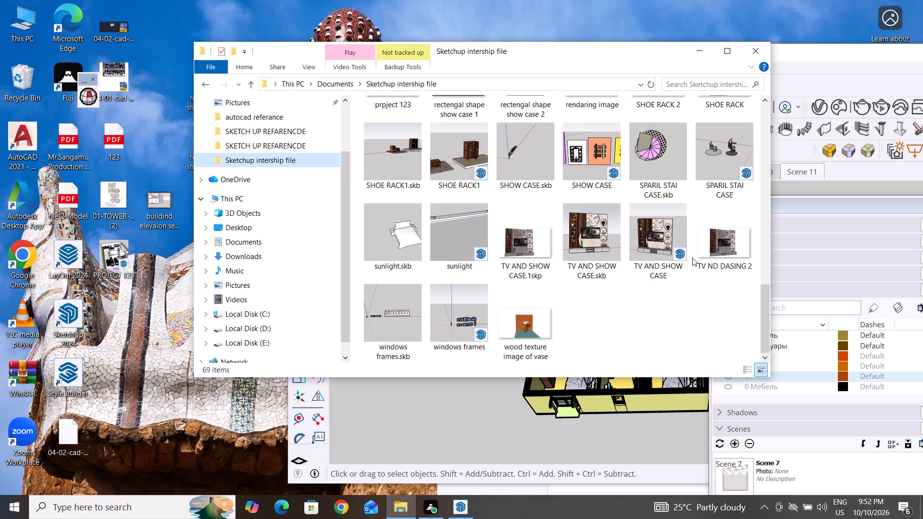
scroll(731, 254, "up", 1)
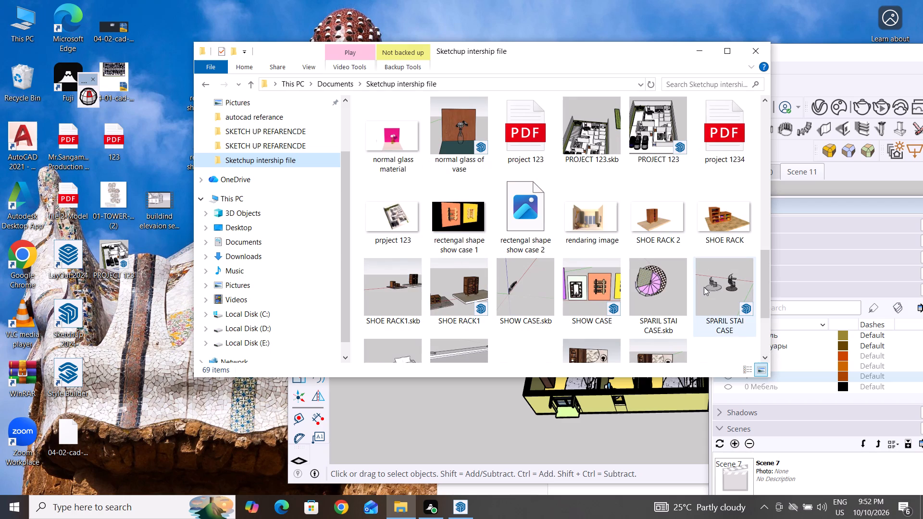
scroll(704, 287, "up", 2)
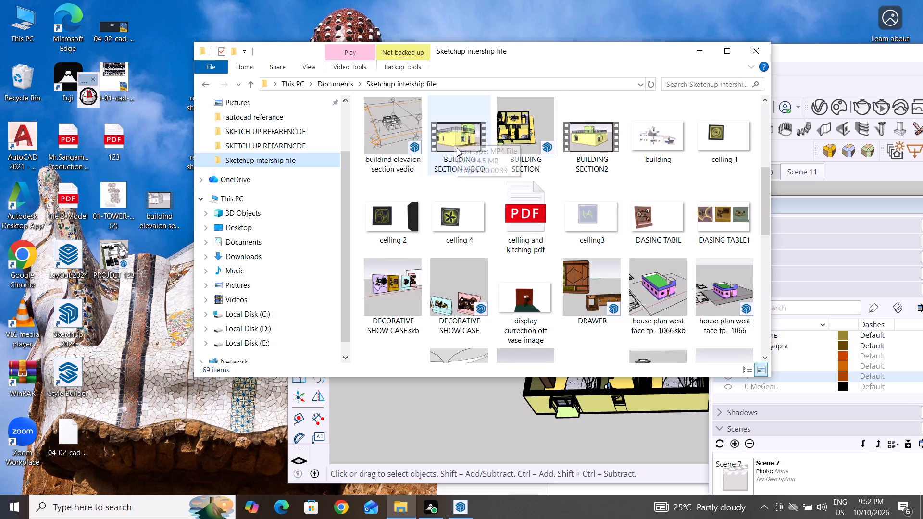
scroll(473, 249, "up", 1)
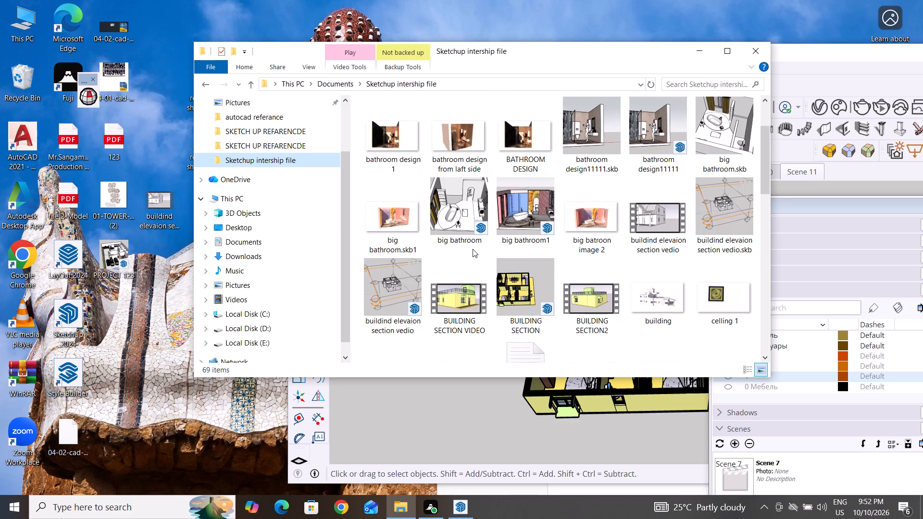
scroll(473, 249, "up", 1)
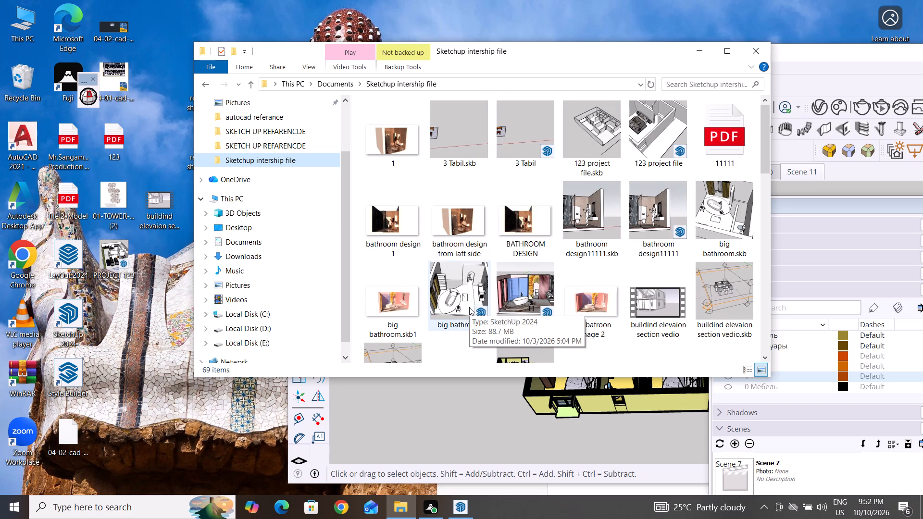
left_click(756, 48)
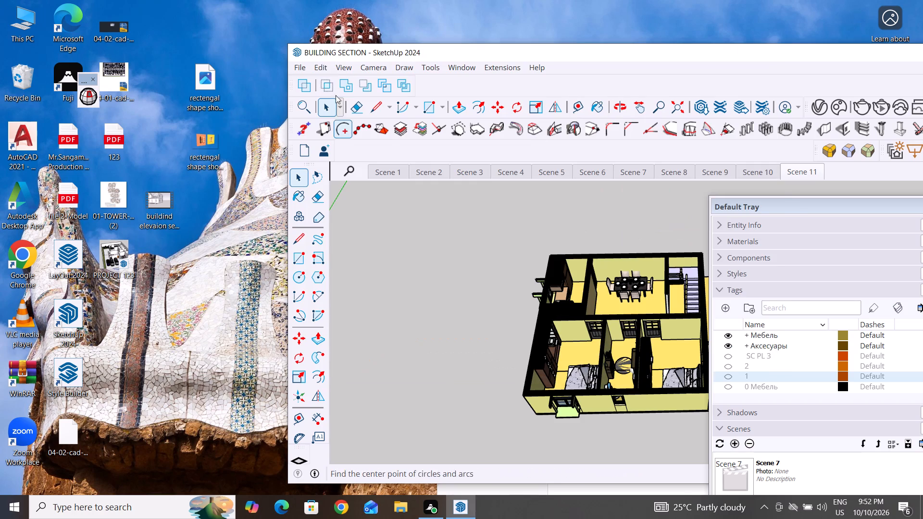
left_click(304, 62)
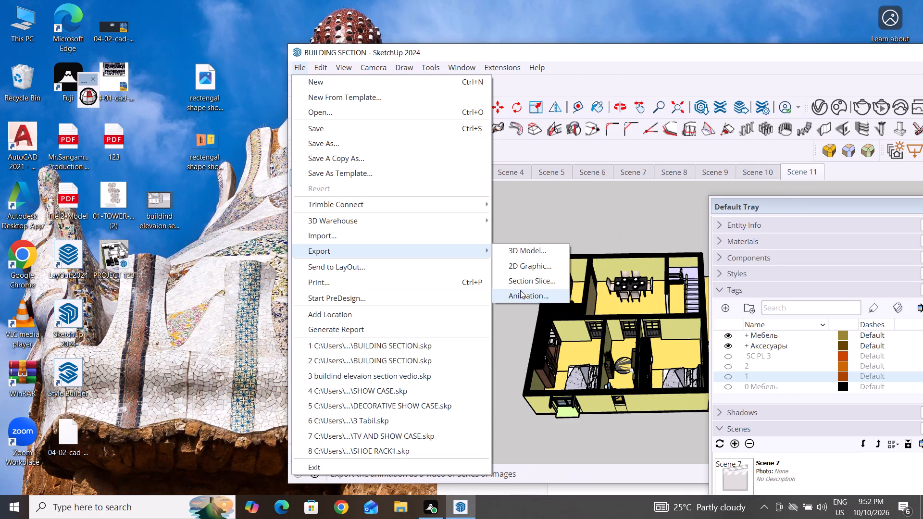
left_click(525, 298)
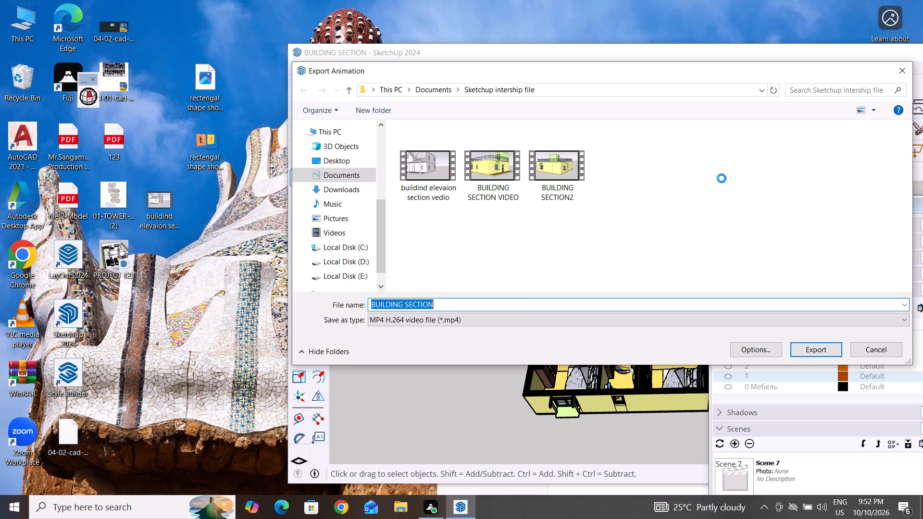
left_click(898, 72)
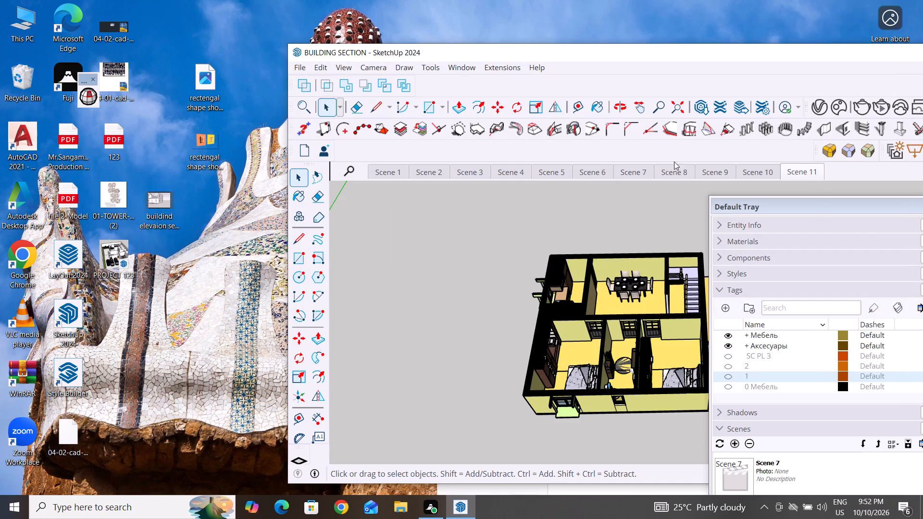
Reopen the Sketchup intership file folder in File Explorer and review the BUILDING SECTION VIDEO clip.
double_click(20, 20)
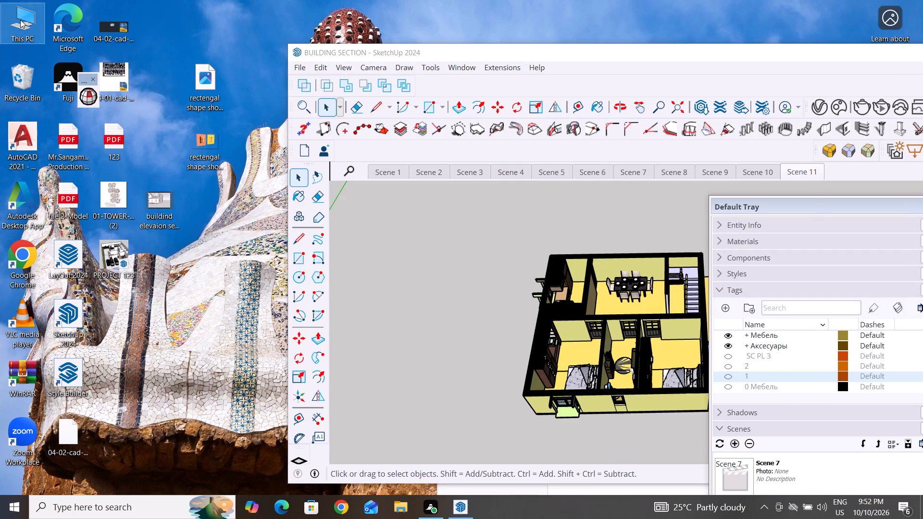
double_click(286, 159)
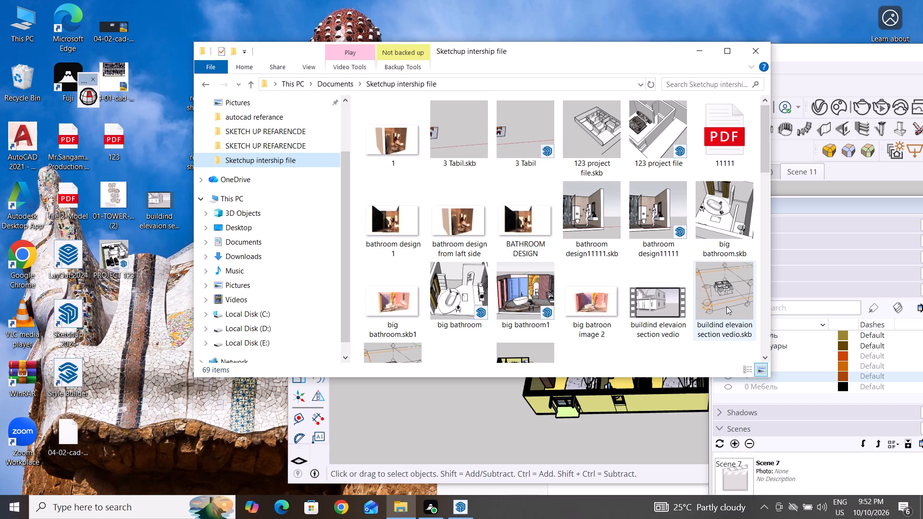
scroll(726, 306, "down", 1)
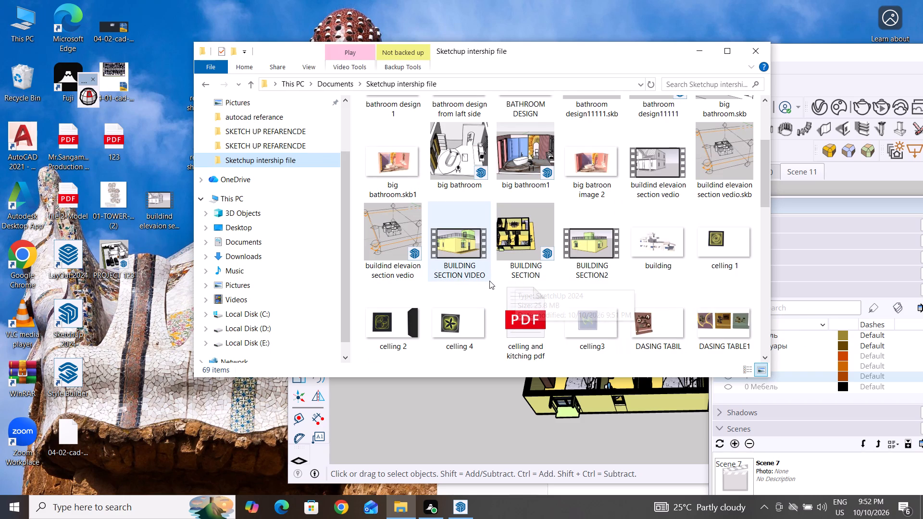
scroll(583, 297, "down", 1)
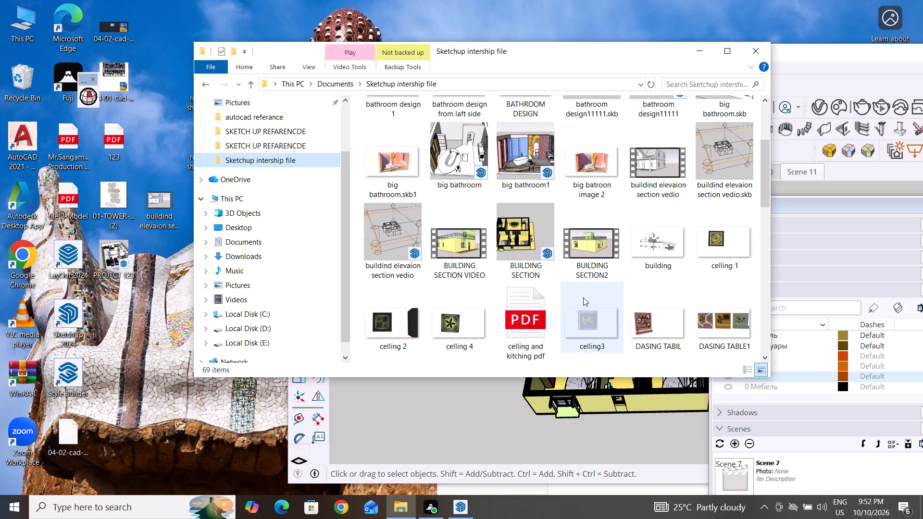
scroll(583, 297, "down", 3)
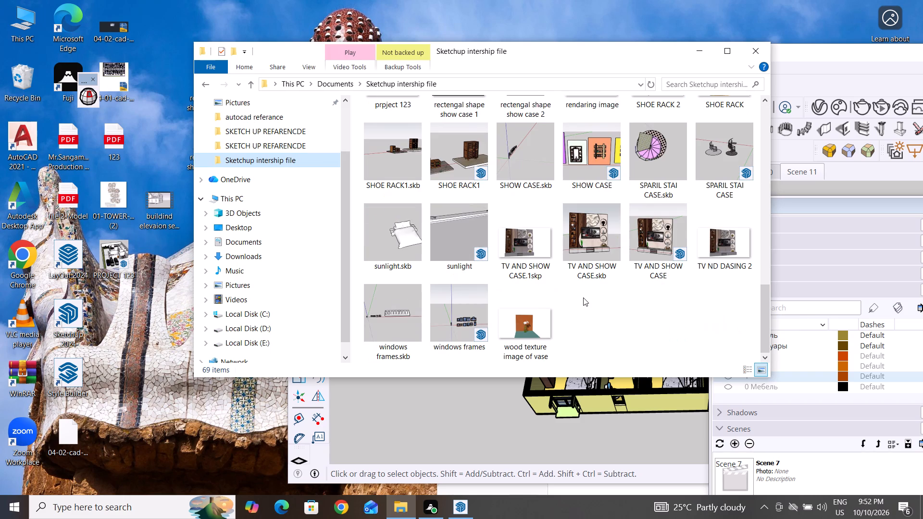
scroll(583, 297, "down", 2)
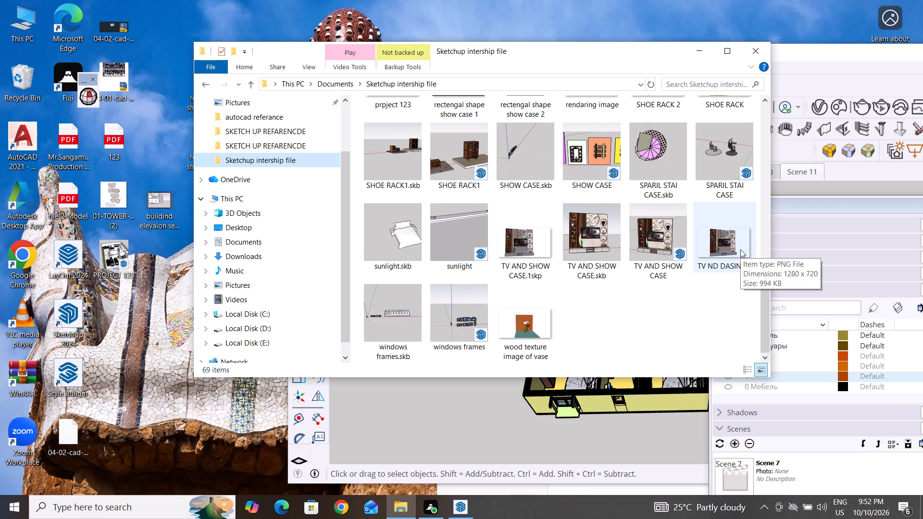
scroll(721, 220, "up", 1)
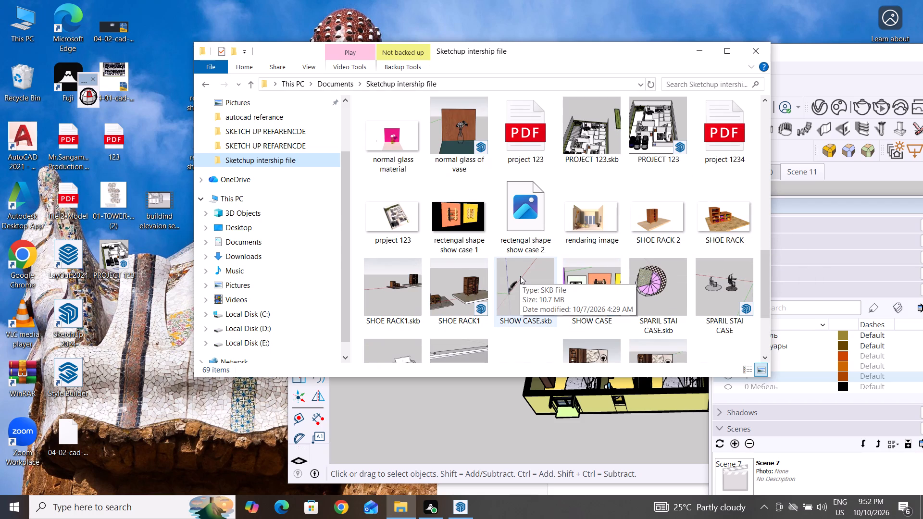
scroll(520, 276, "up", 1)
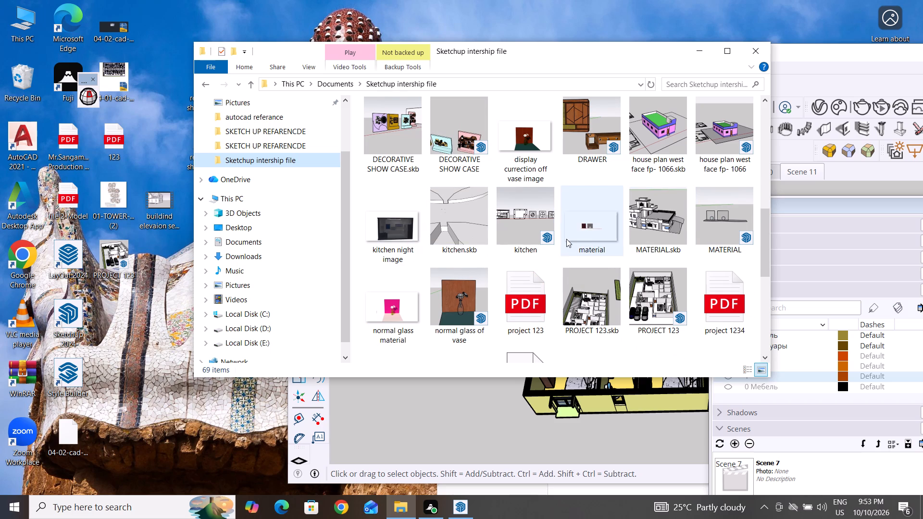
scroll(566, 239, "up", 1)
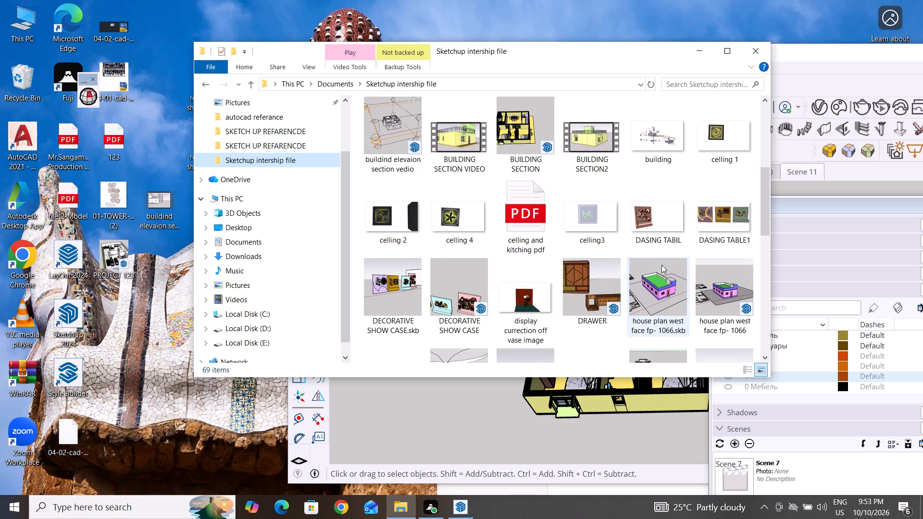
double_click(469, 138)
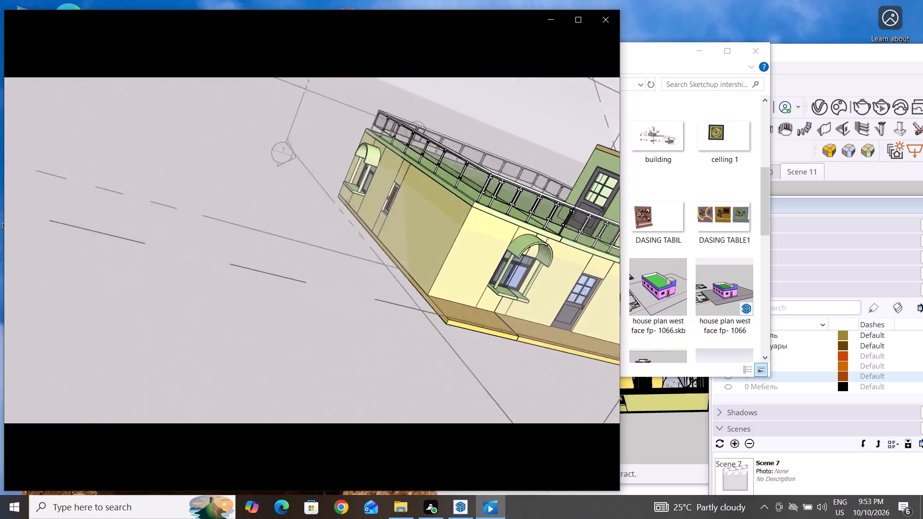
left_click(608, 23)
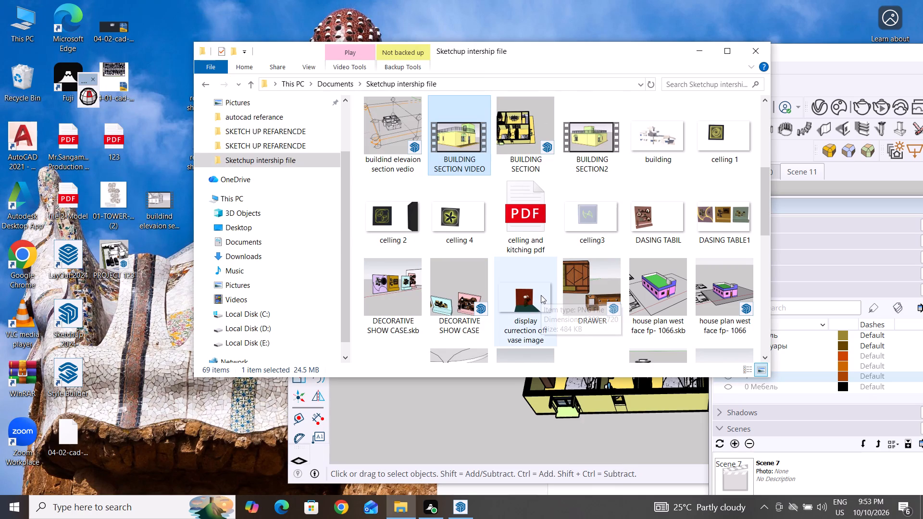
Find the BUILDING SECTION2 clip in the same folder and review it, then close the player and the folder.
scroll(541, 295, "down", 1)
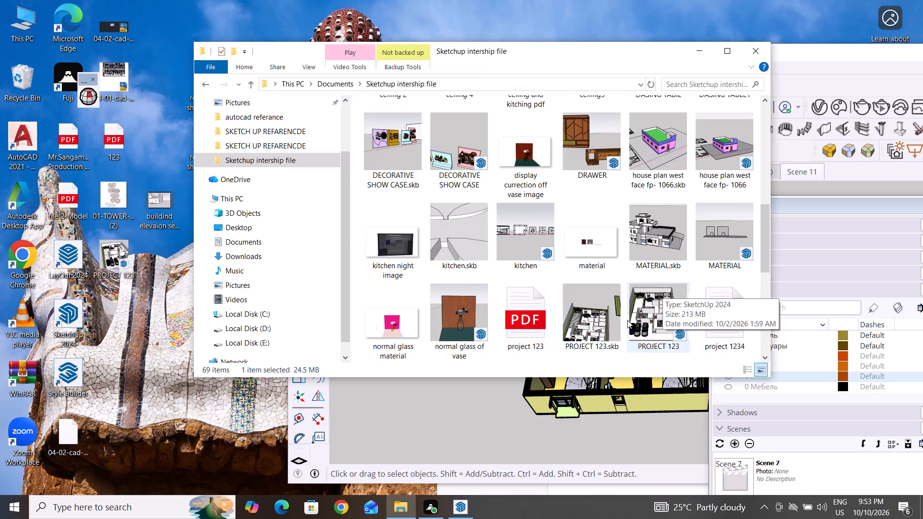
scroll(616, 327, "down", 4)
scroll(615, 327, "up", 1)
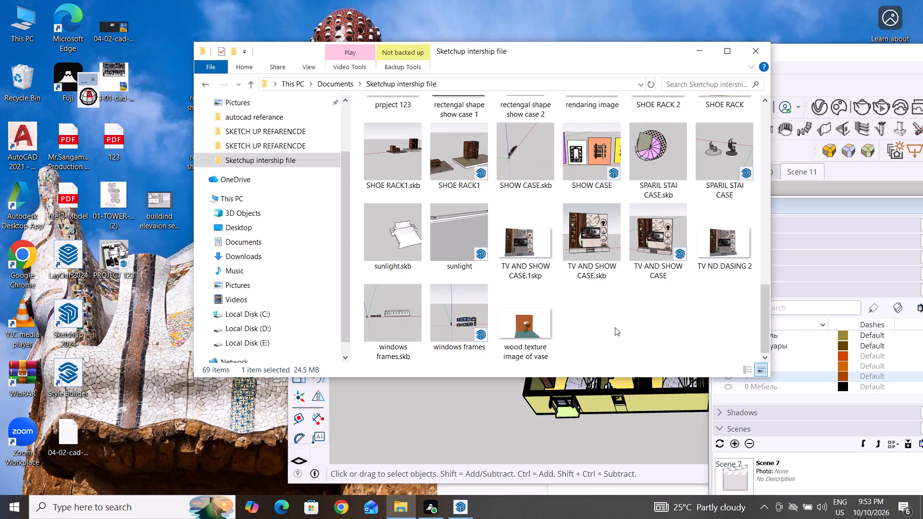
scroll(615, 327, "up", 3)
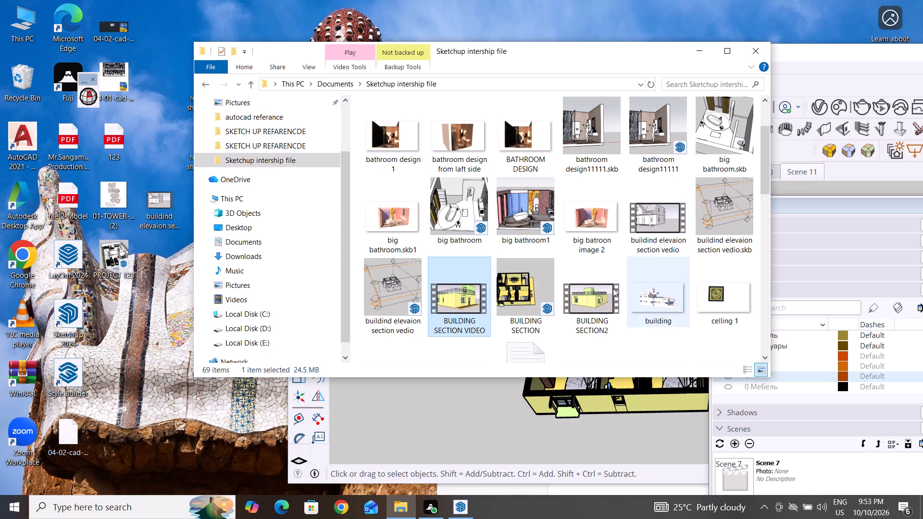
left_click(600, 288)
left_click(600, 288)
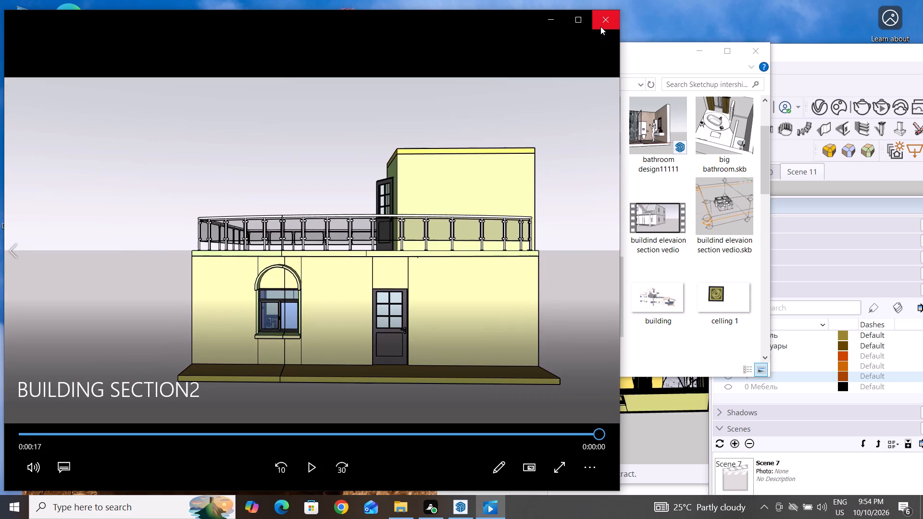
left_click(606, 22)
left_click(763, 43)
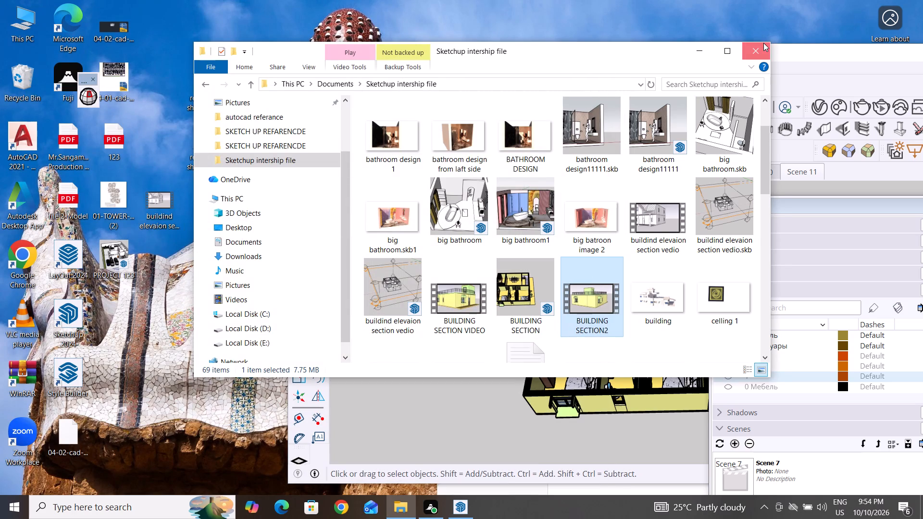
Return to SketchUp and move its window fully onto the screen.
left_click_drag(784, 52, 611, 26)
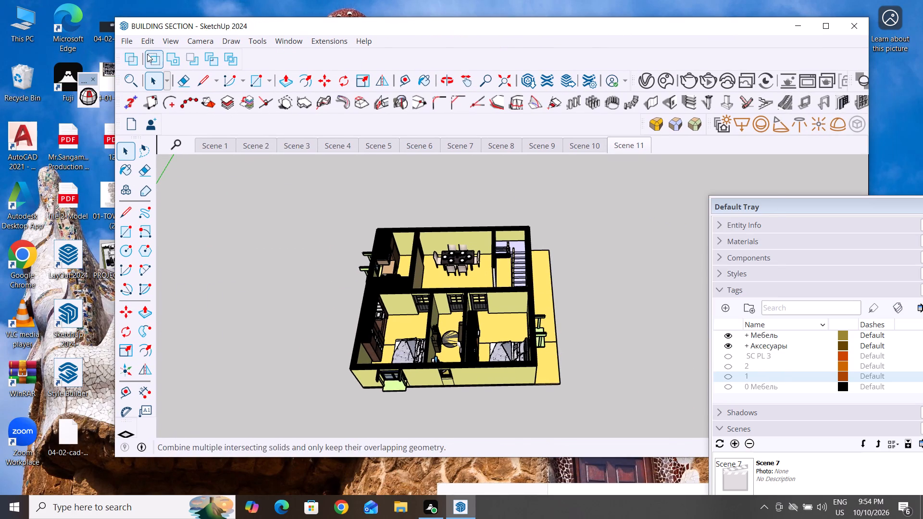
Set the scene transition time to 1 second in the model's animation settings, then close the settings.
left_click(150, 39)
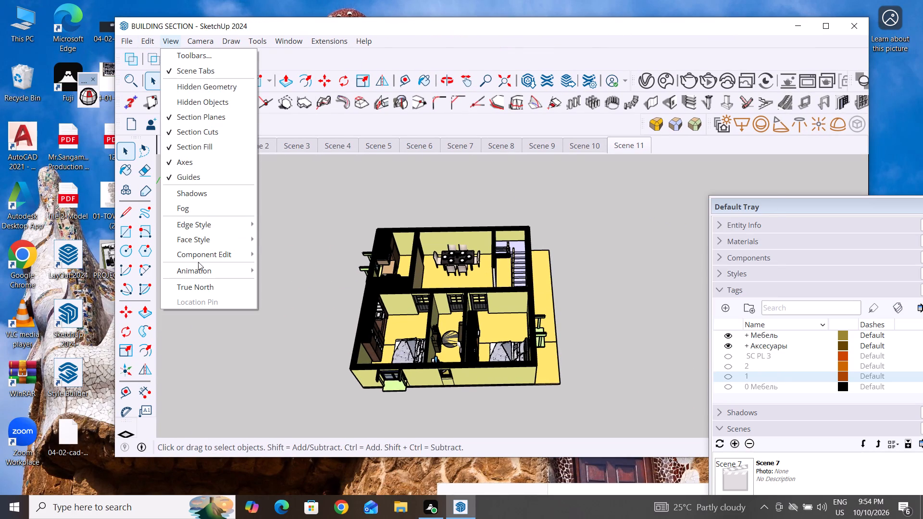
left_click(302, 366)
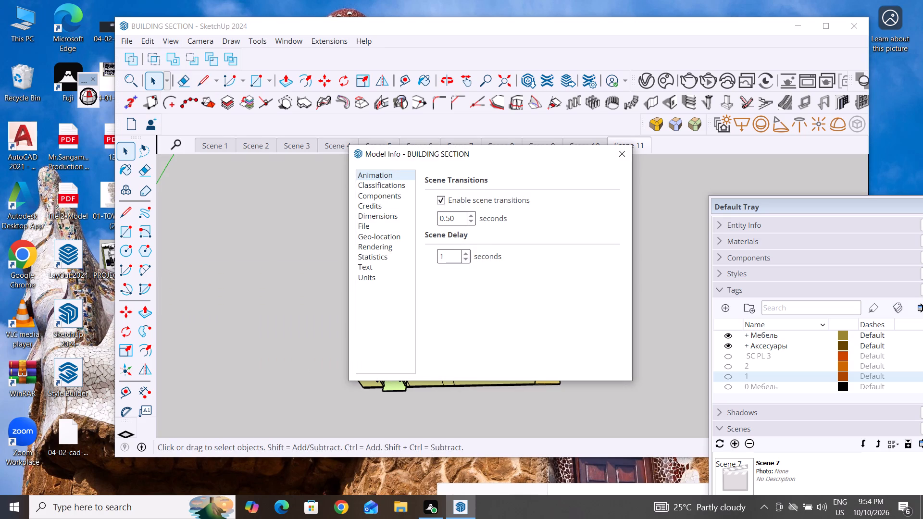
left_click(460, 218)
key("BackSpace")
key("BackSpace")
key("BackSpace")
key("BackSpace")
key("BackSpace")
key("BackSpace")
key("1")
left_click(680, 316)
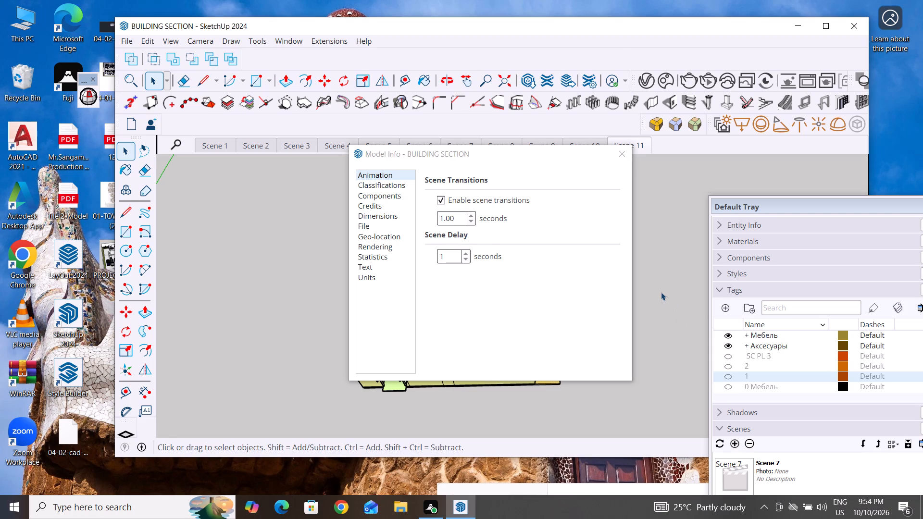
left_click(666, 220)
left_click(622, 151)
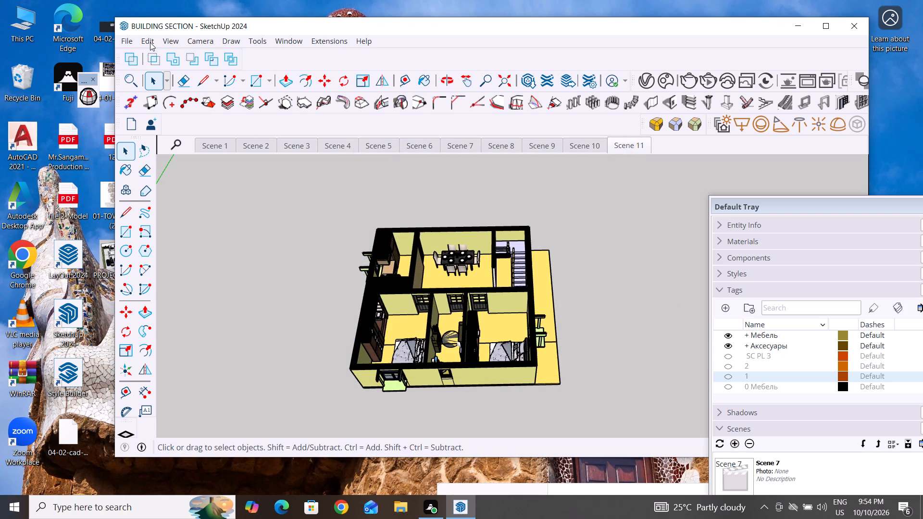
Export the scene animation as an MP4 H.264 video named BUILDING SECTION1 in the Sketchup intership file folder.
left_click(150, 42)
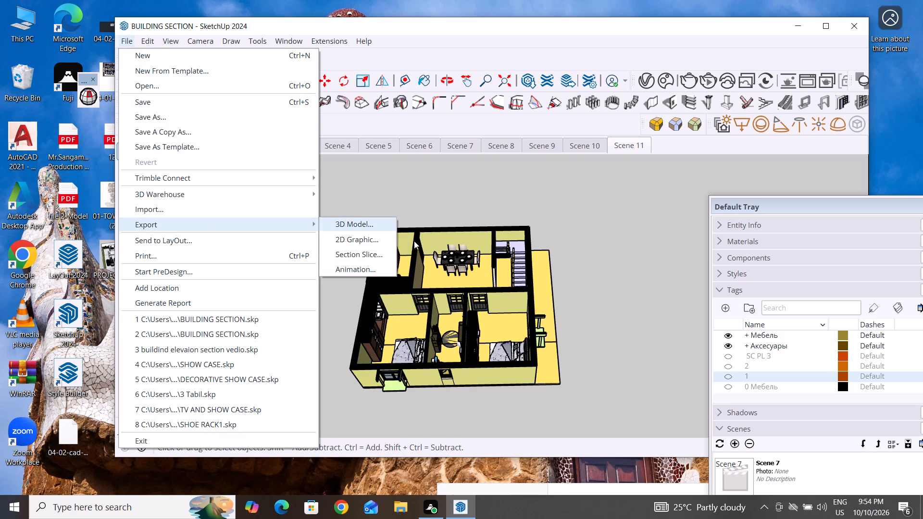
left_click(380, 266)
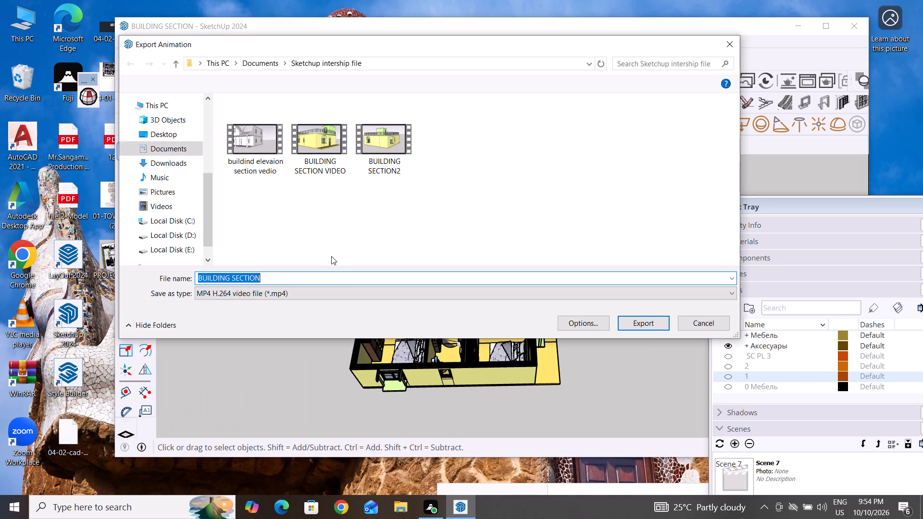
left_click(274, 276)
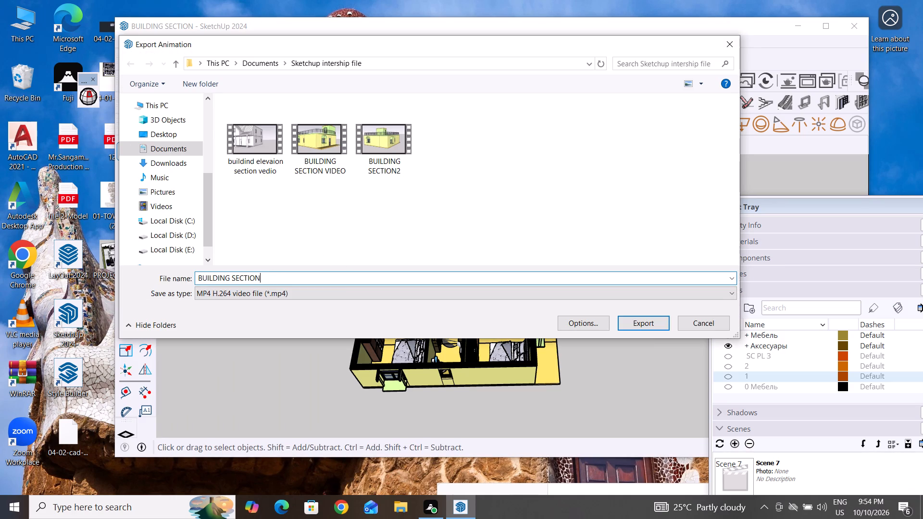
key("1")
left_click(650, 324)
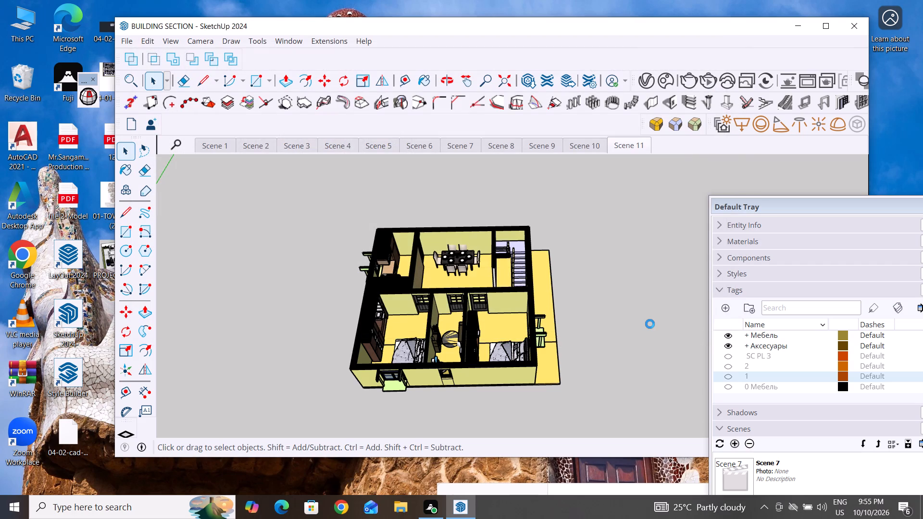
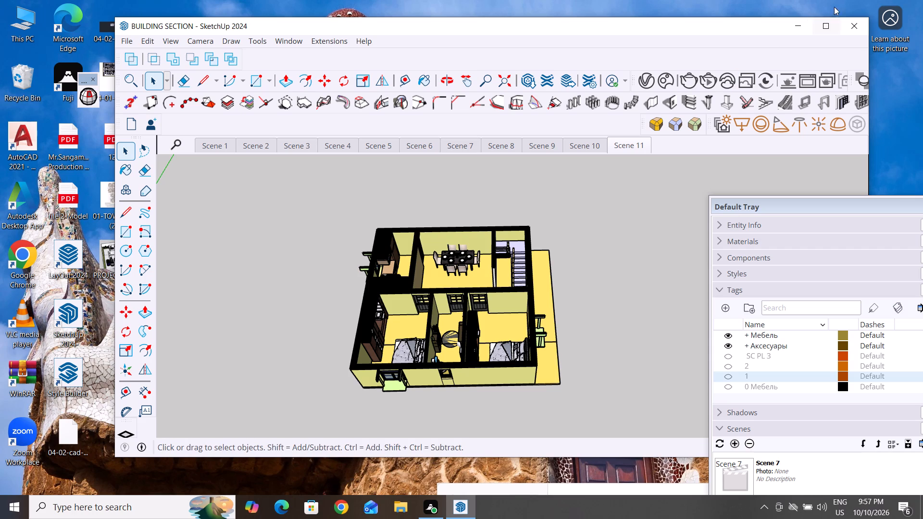
Play the exported BUILDING SECTION1 video from the Sketchup intership file folder to review it, and close the player and folder.
double_click(25, 22)
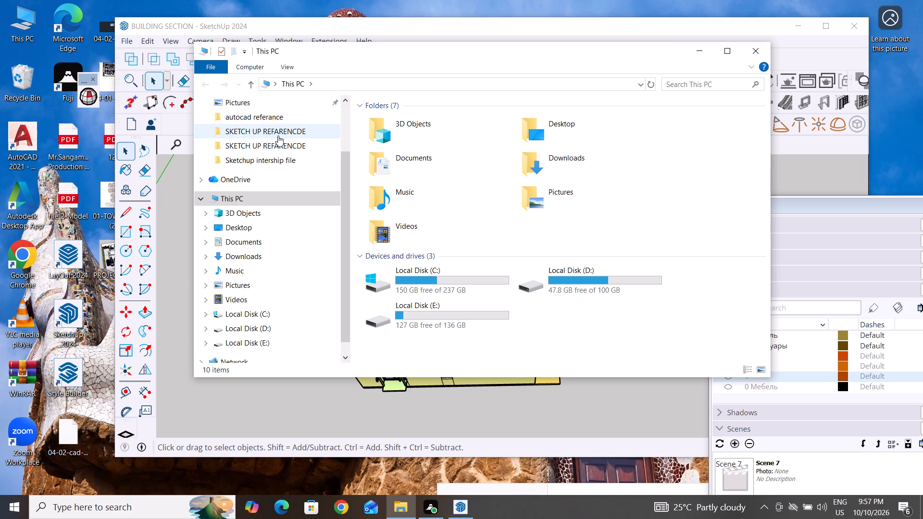
double_click(279, 159)
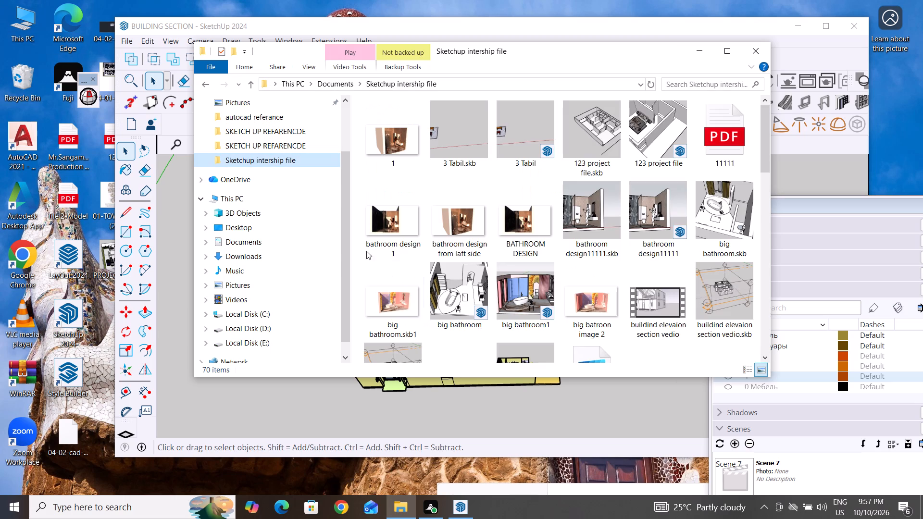
scroll(494, 305, "down", 1)
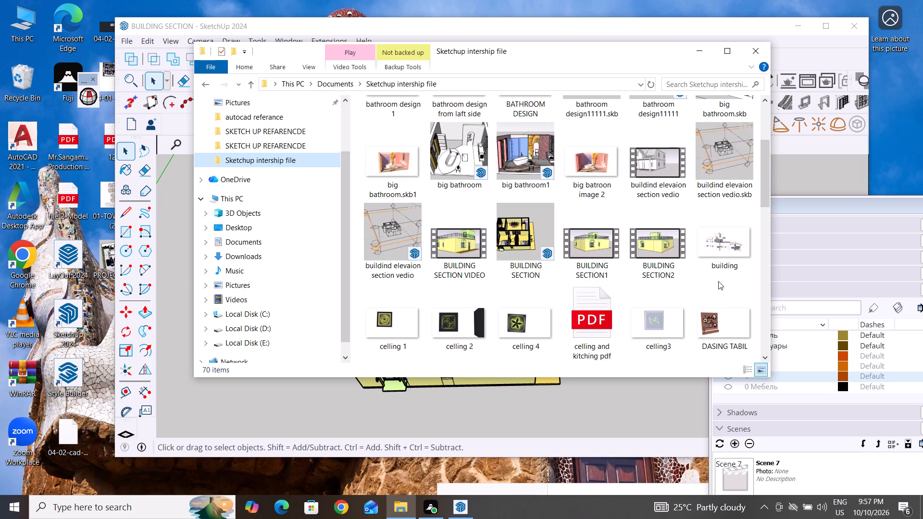
double_click(602, 245)
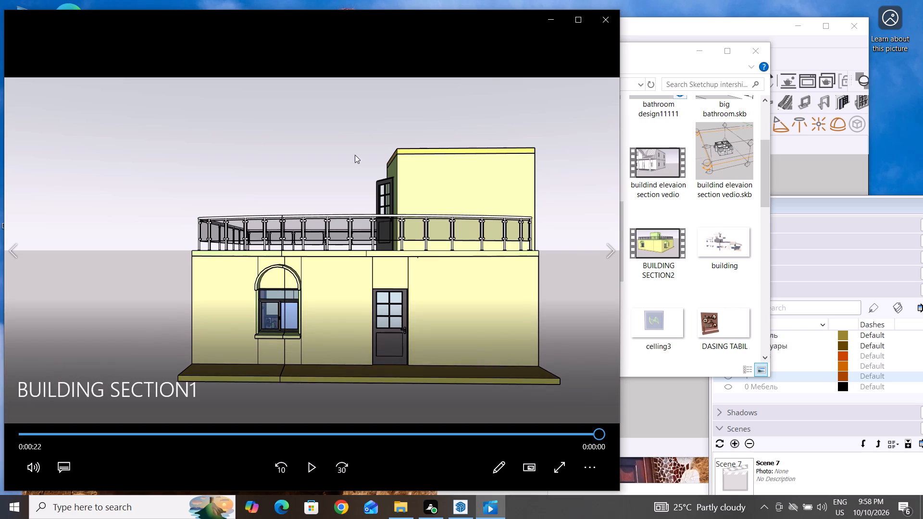
left_click(606, 24)
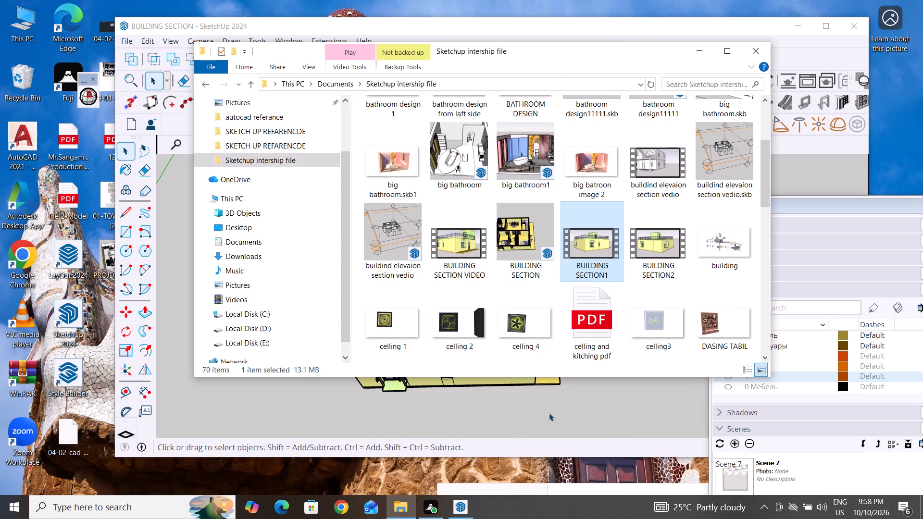
left_click(753, 47)
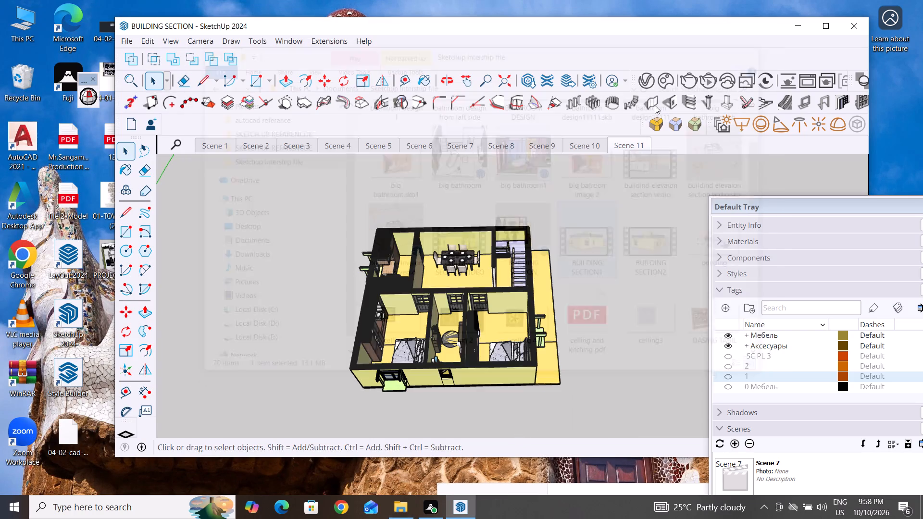
Save the BUILDING SECTION model in SketchUp.
left_click(128, 38)
left_click(168, 106)
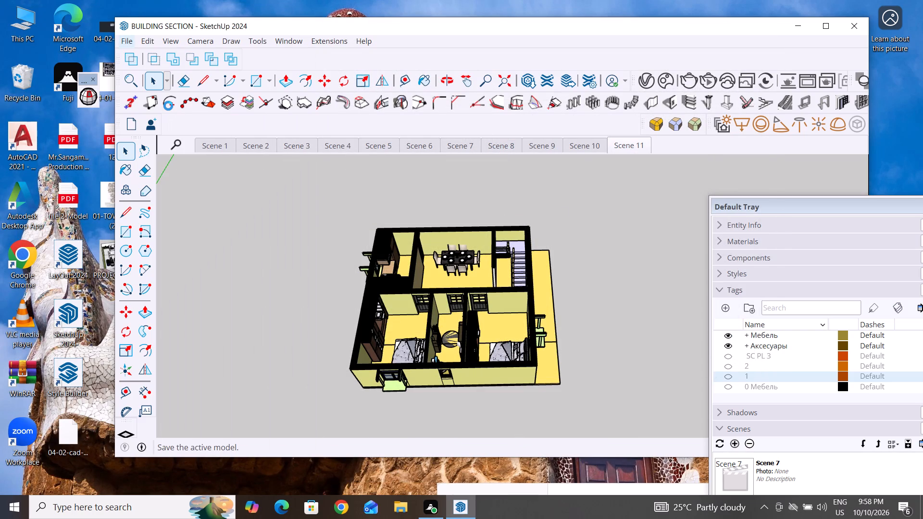